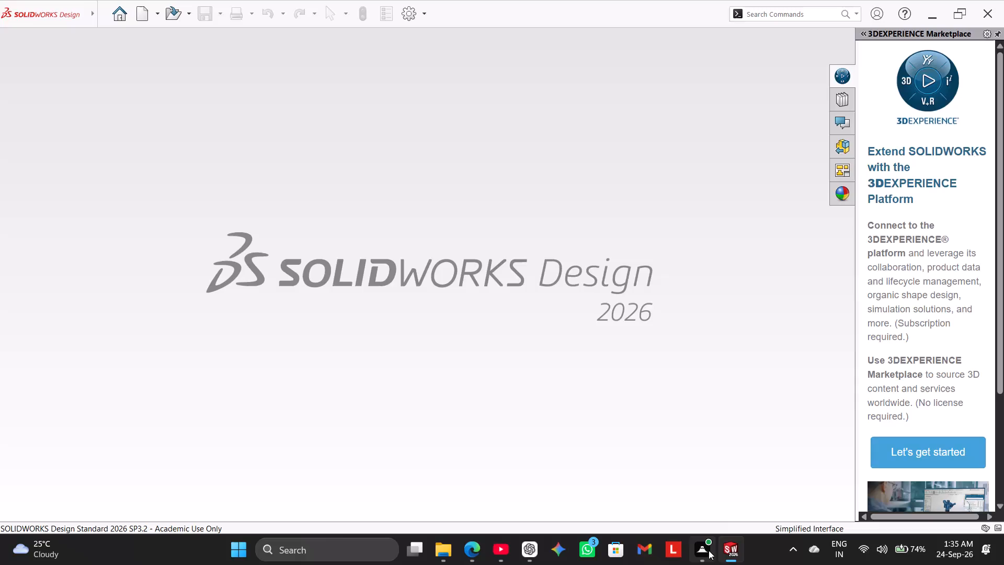
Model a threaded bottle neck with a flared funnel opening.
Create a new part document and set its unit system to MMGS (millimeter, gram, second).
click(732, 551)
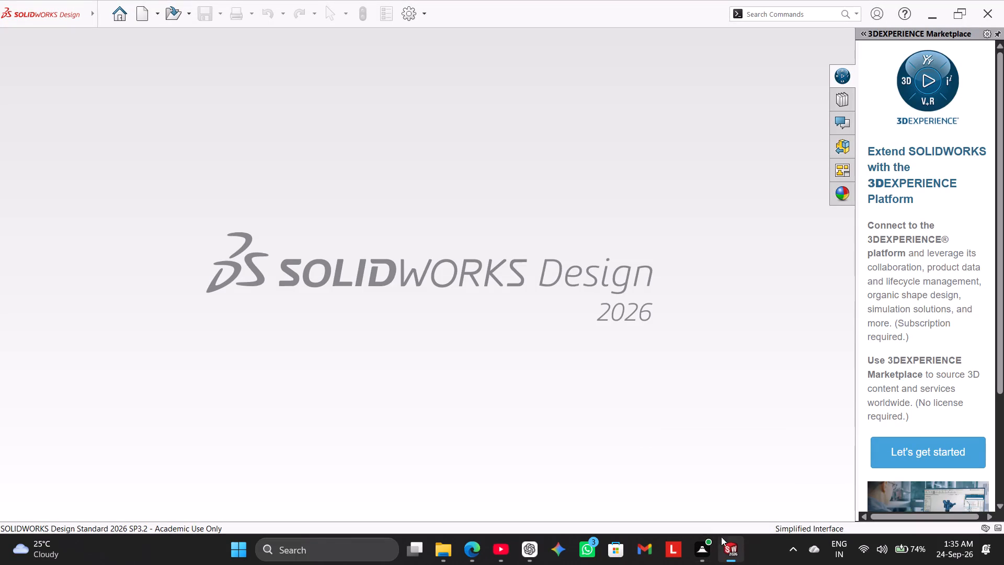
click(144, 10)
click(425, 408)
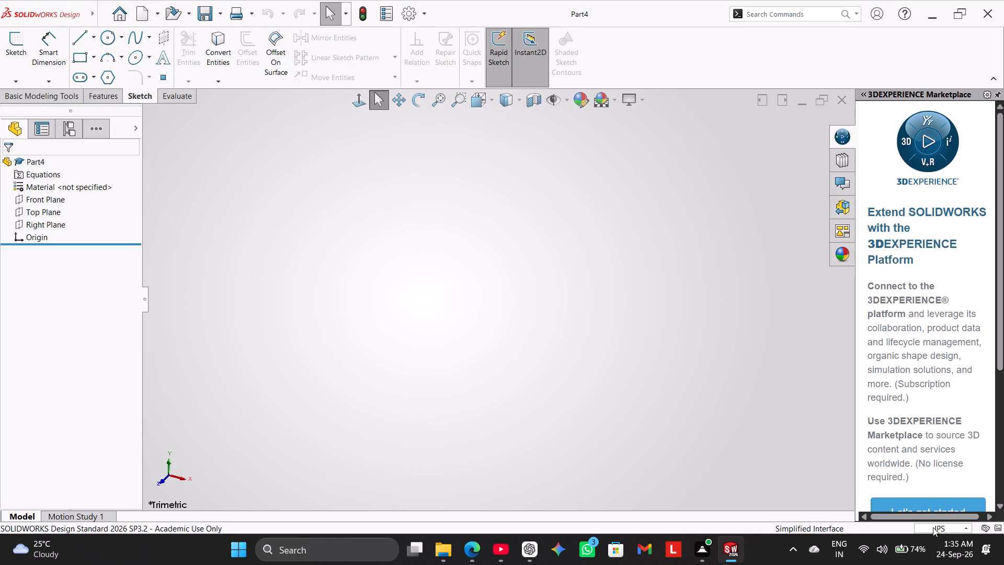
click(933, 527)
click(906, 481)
Create another new part document.
click(141, 19)
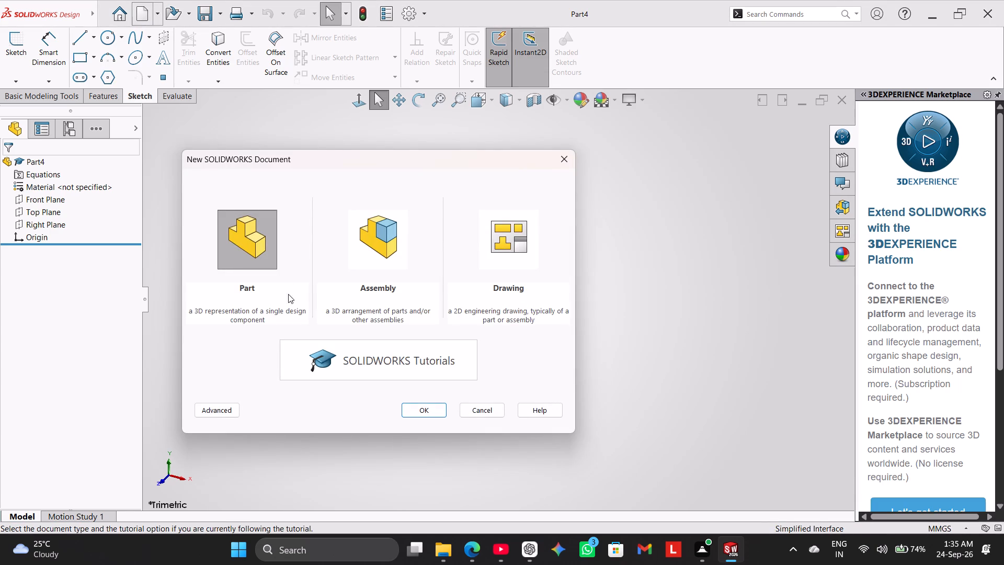
click(435, 405)
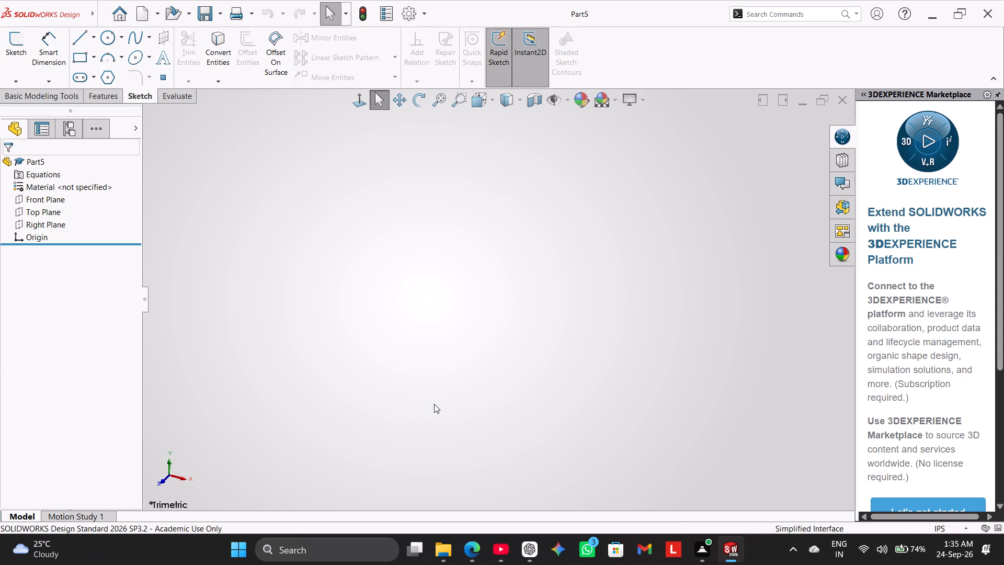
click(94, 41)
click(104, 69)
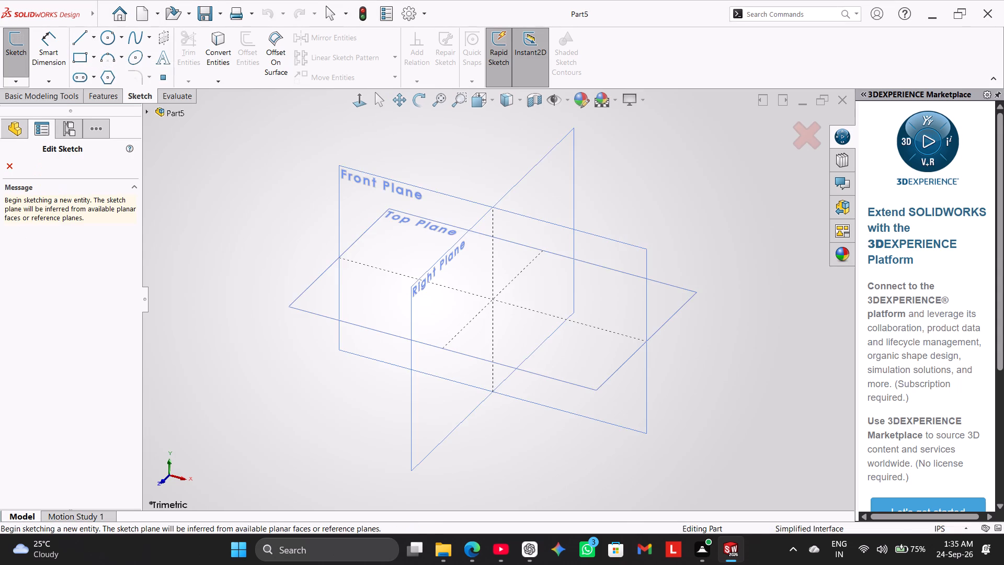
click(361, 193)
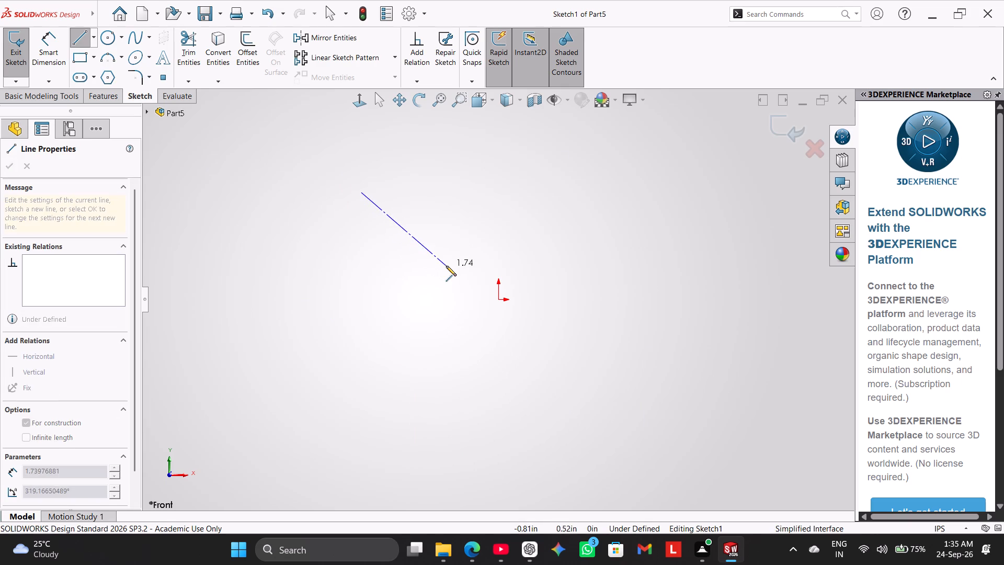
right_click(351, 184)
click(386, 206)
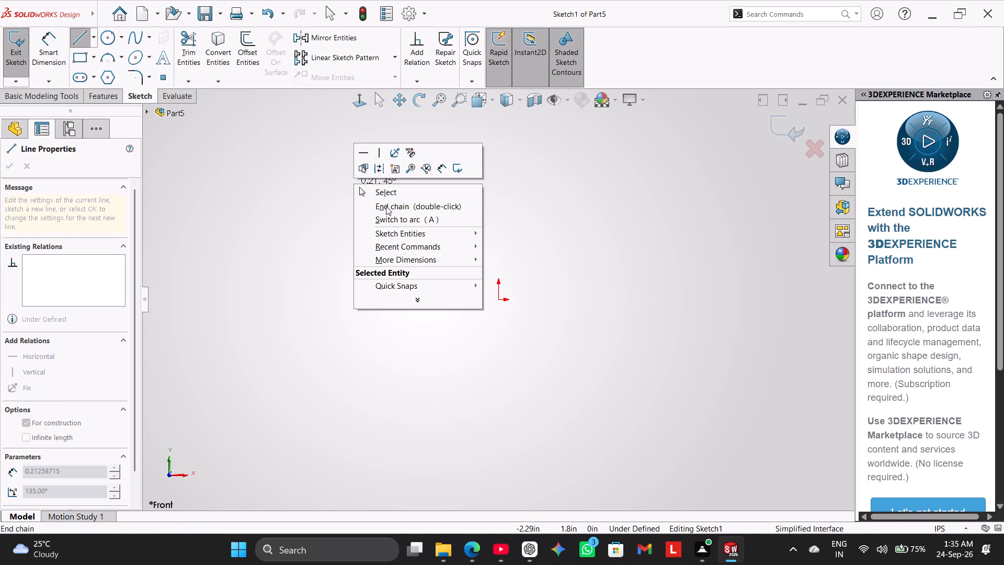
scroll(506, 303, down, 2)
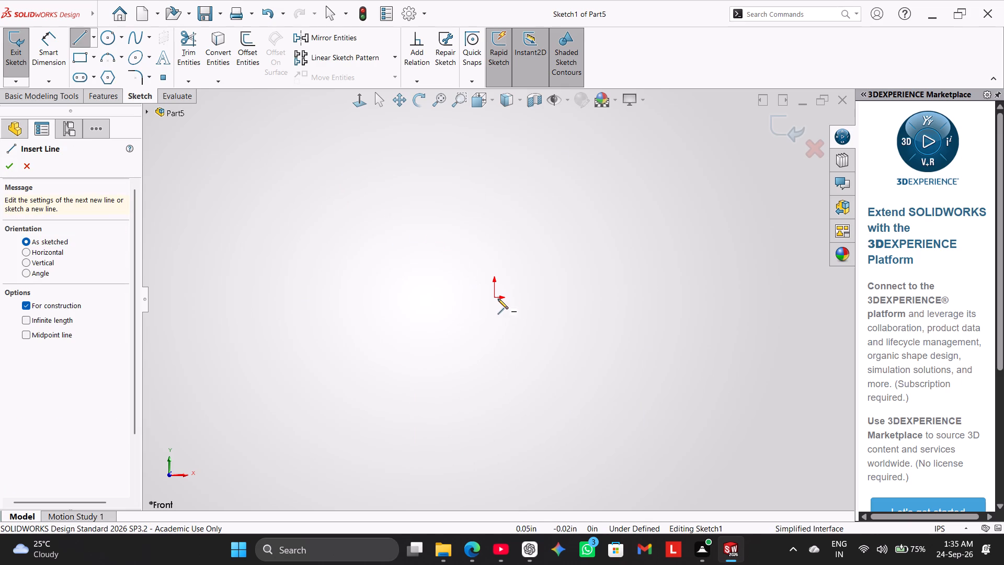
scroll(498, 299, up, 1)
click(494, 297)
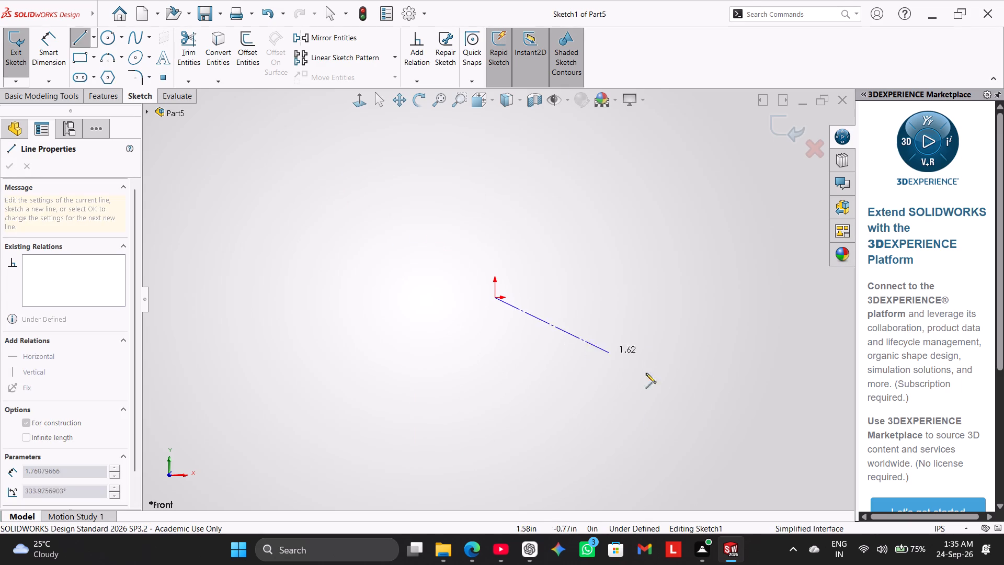
Set the new part's unit system to MMGS (millimeter, gram, second).
click(922, 526)
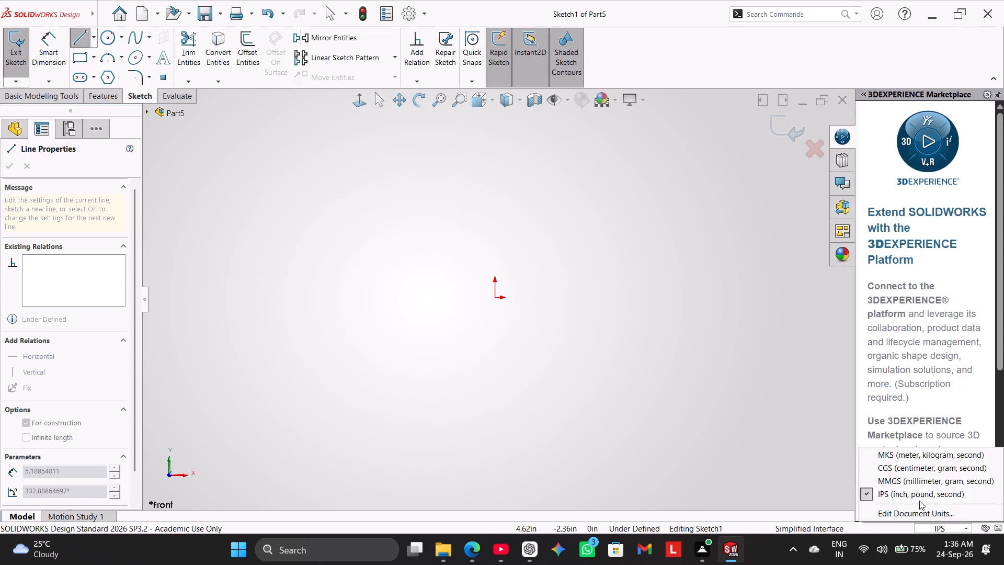
click(911, 480)
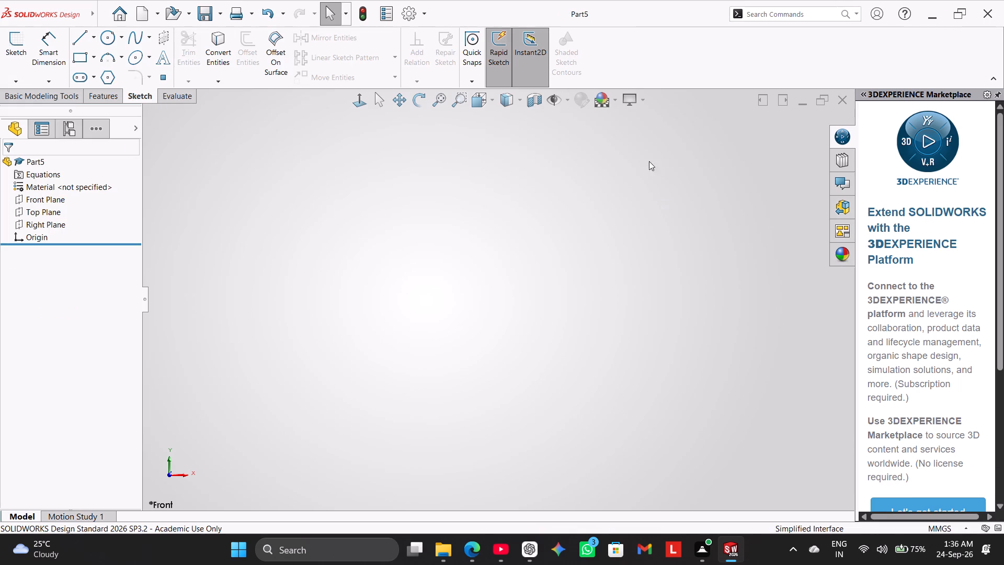
Change the graphics area's scene to a plain white background.
click(615, 97)
click(623, 132)
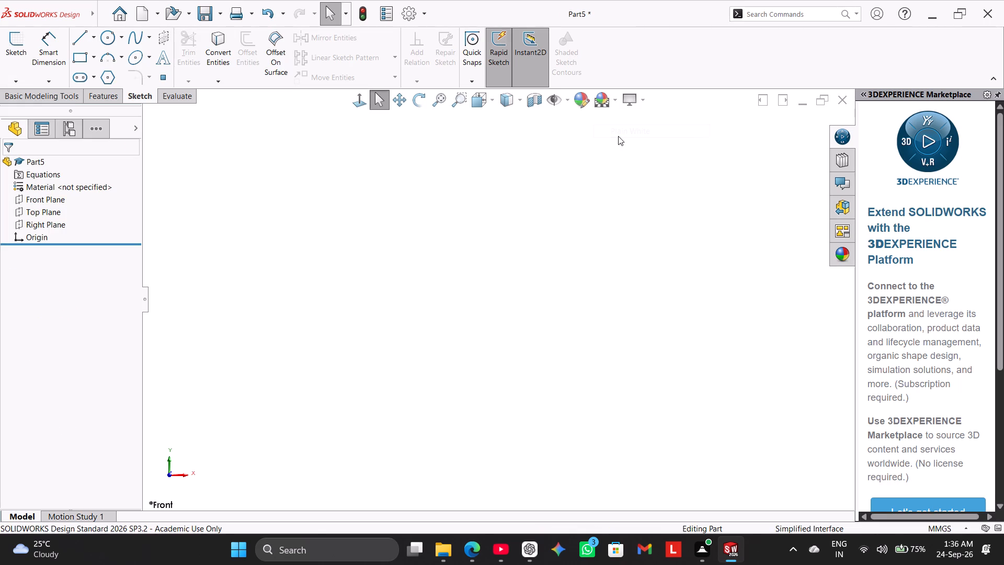
Start a new sketch on the Front Plane.
click(24, 51)
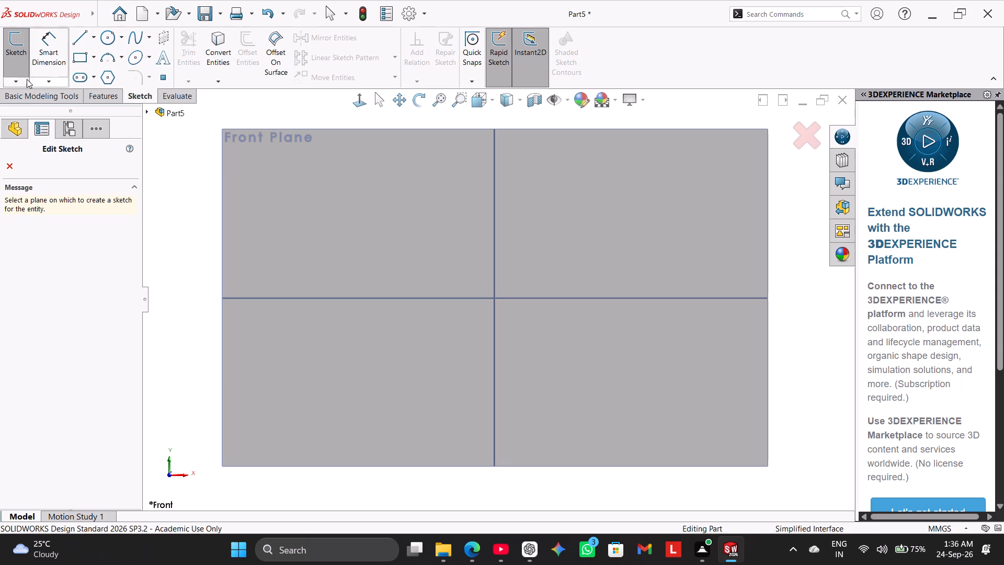
right_click(16, 65)
click(159, 217)
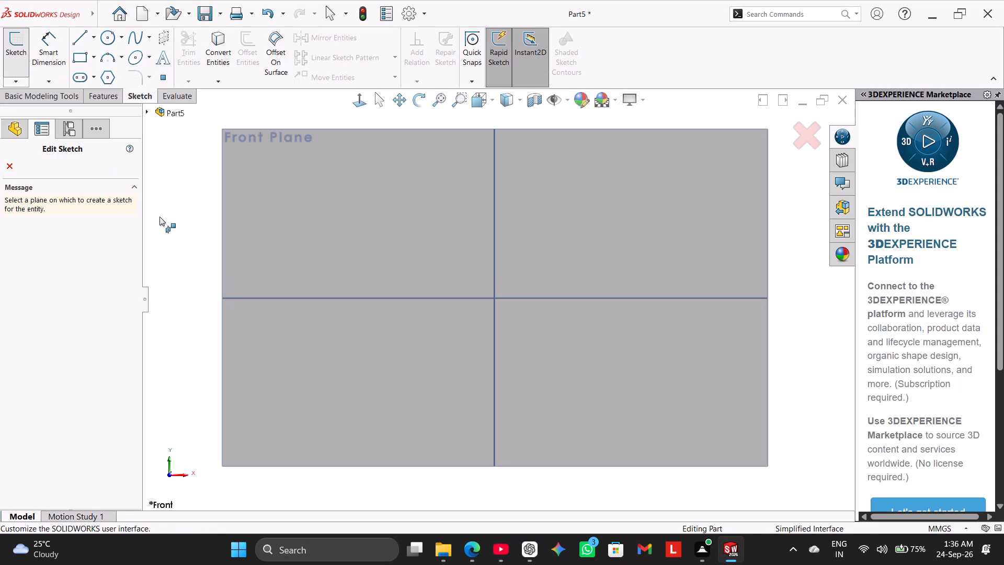
click(147, 114)
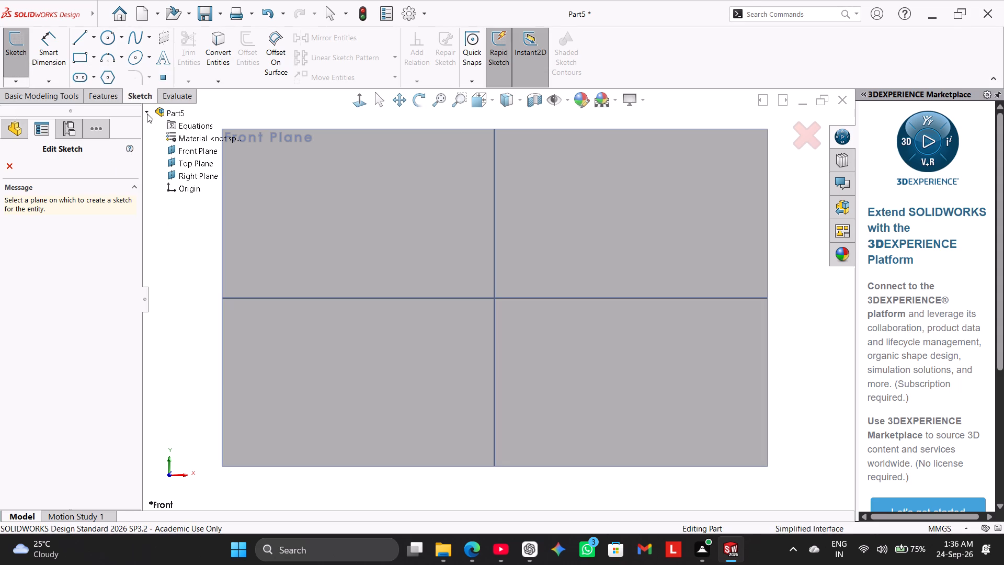
click(188, 149)
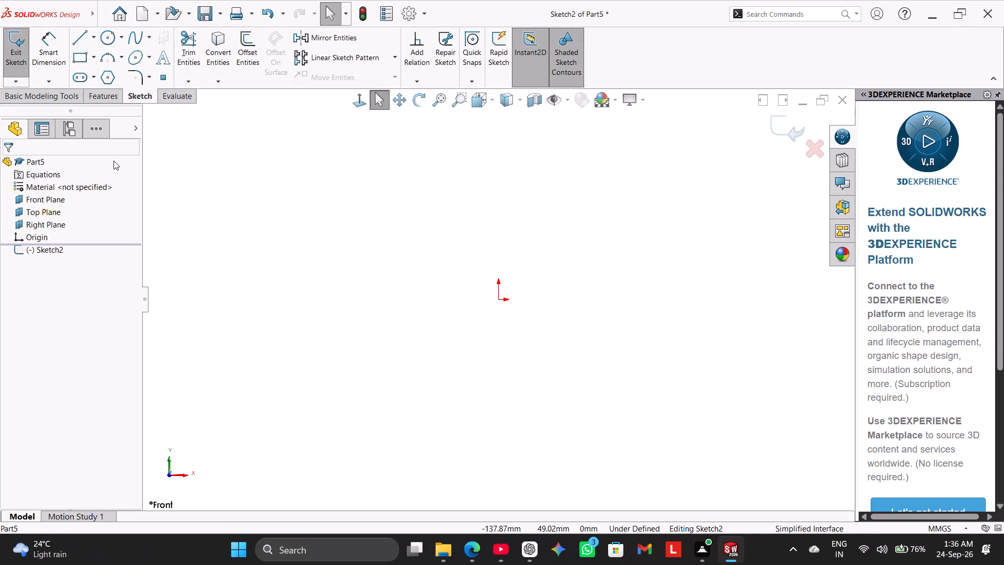
Add the Surfaces, Sheet Metal and Direct Editing tool sets to the CommandManager.
right_click(180, 95)
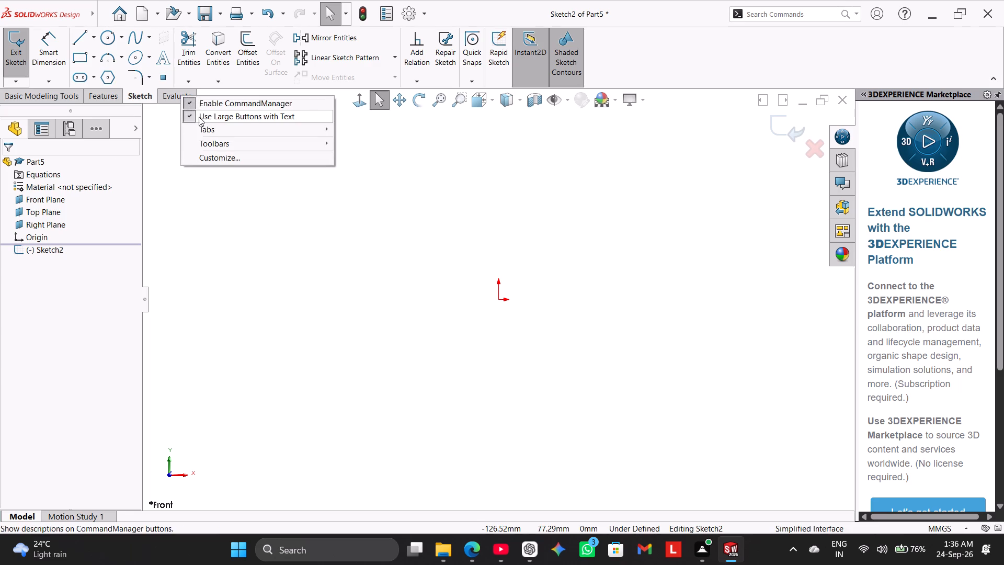
click(207, 126)
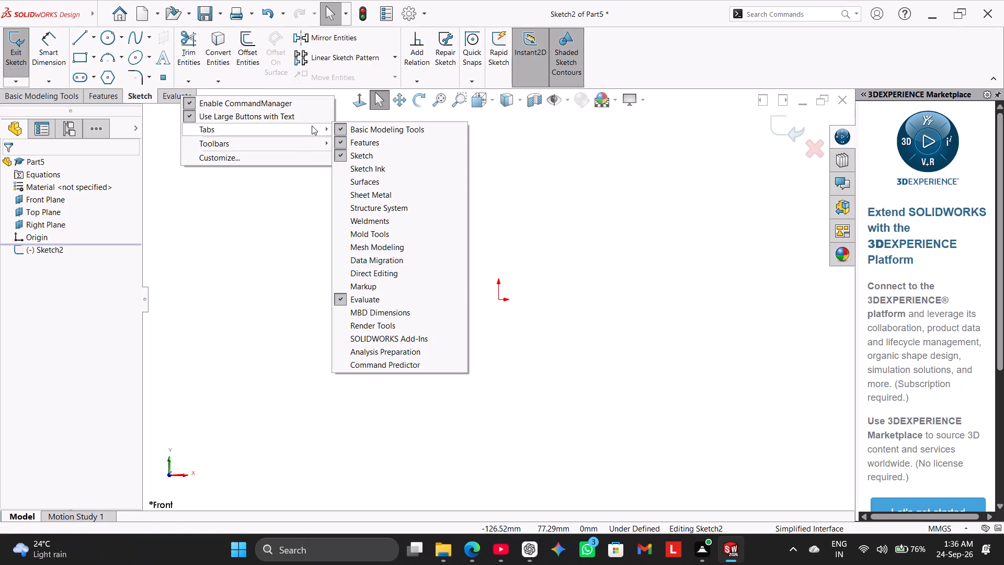
click(360, 180)
right_click(220, 99)
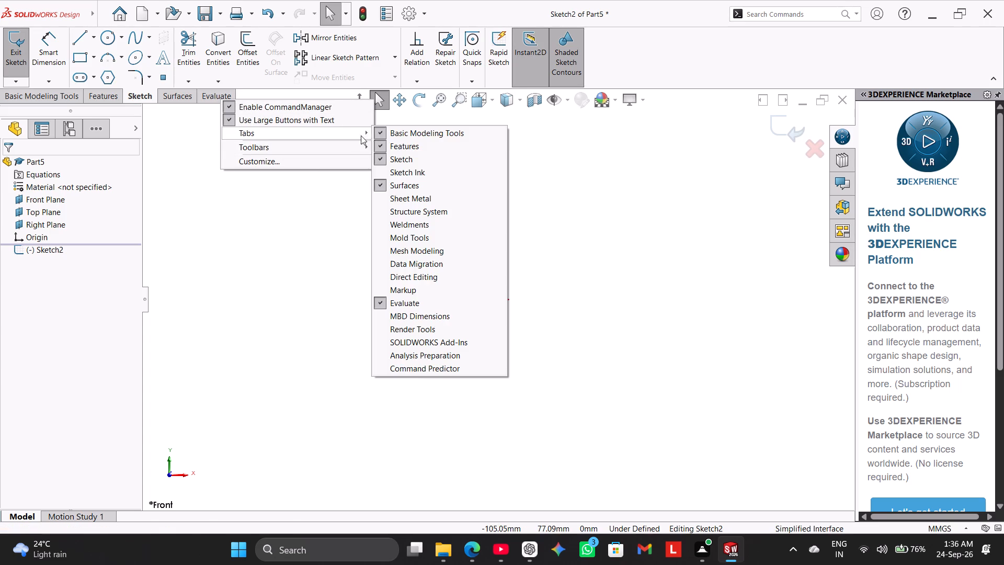
click(402, 198)
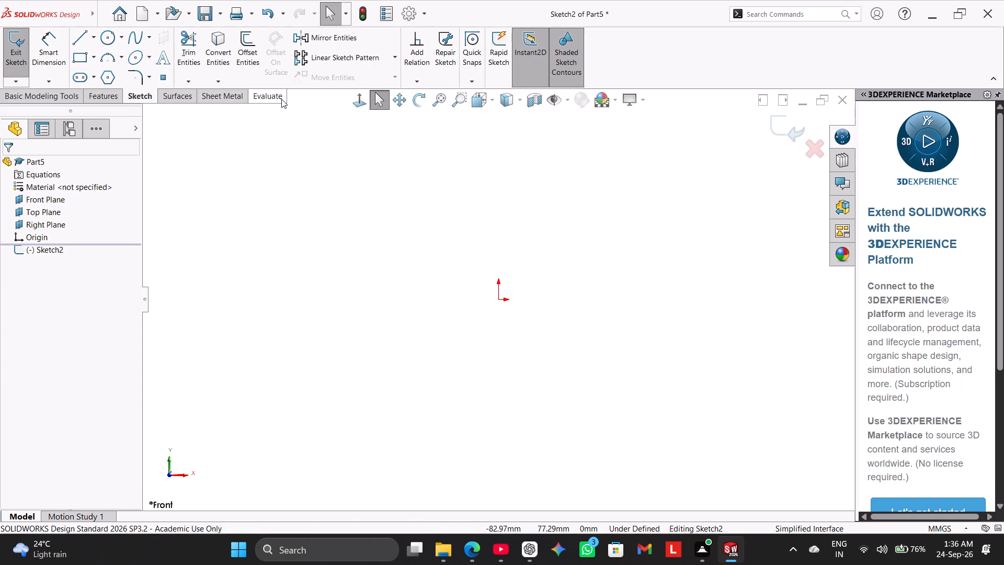
right_click(280, 98)
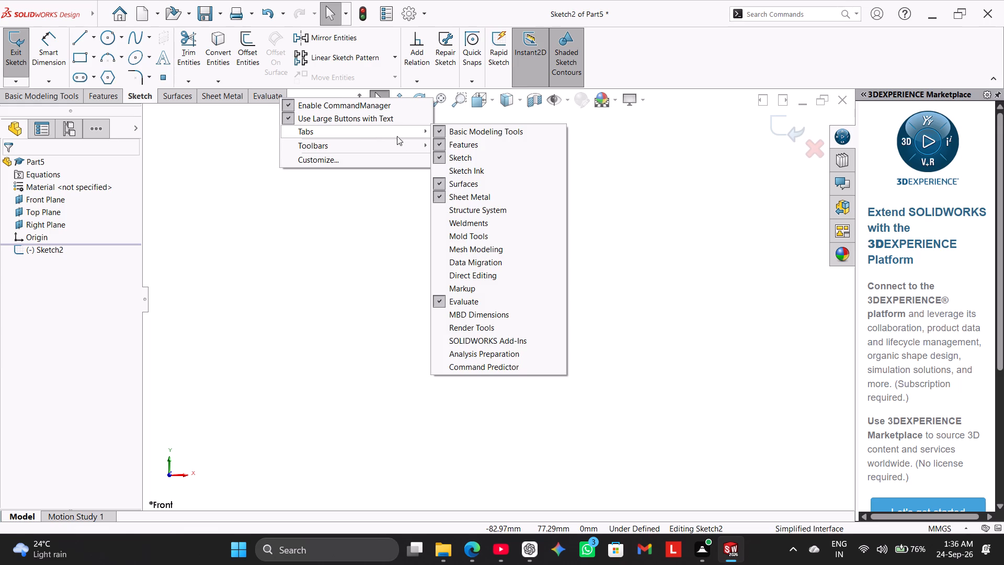
click(464, 273)
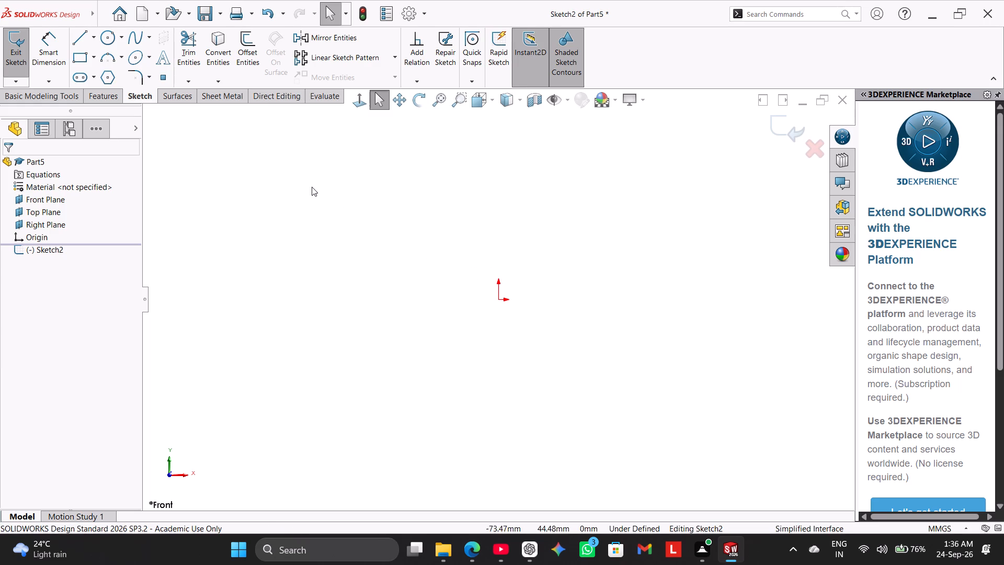
click(312, 187)
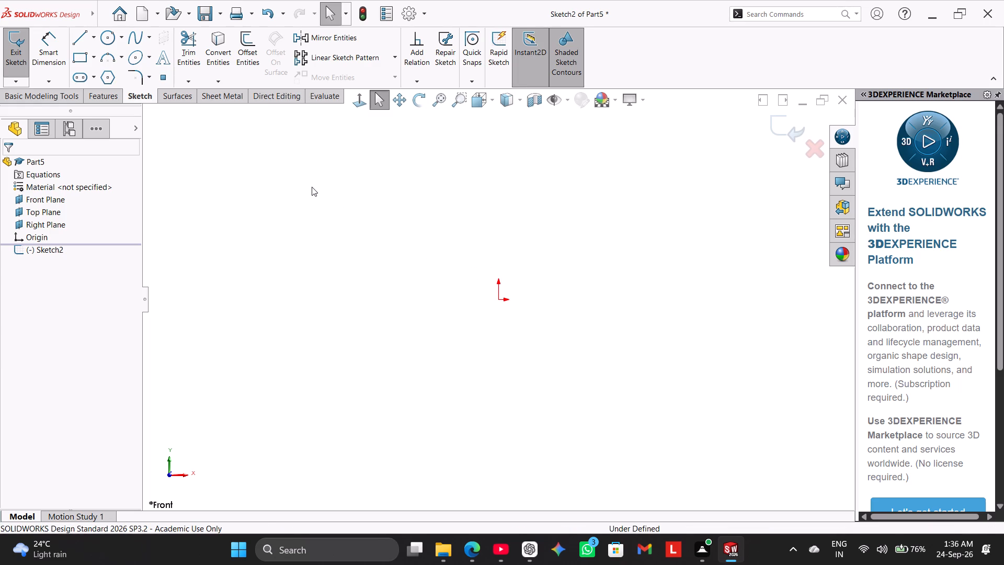
Sketch a vertical construction centerline about 75 mm long, running upward from the origin.
click(94, 37)
click(102, 67)
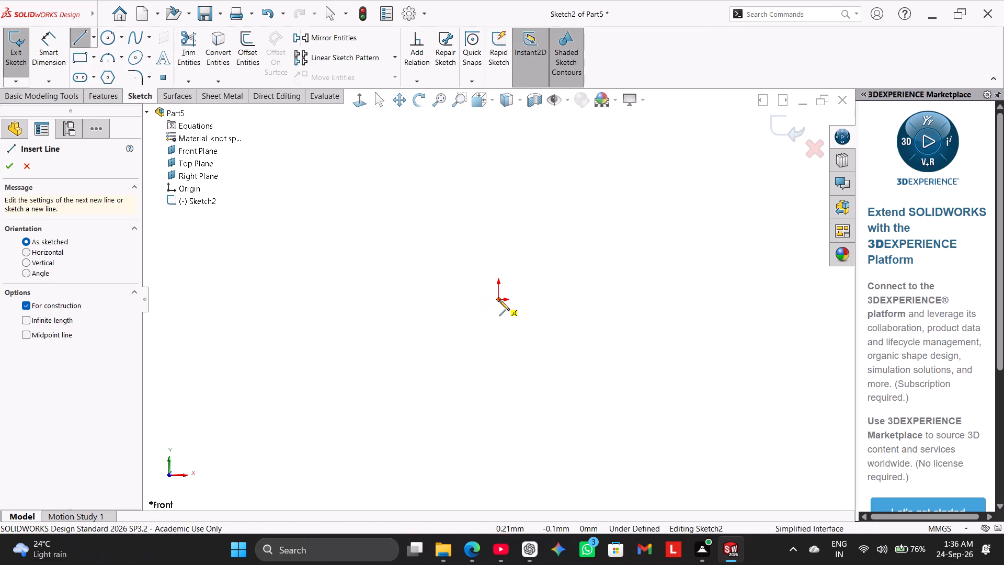
click(499, 300)
scroll(499, 239, up, 4)
scroll(499, 234, down, 3)
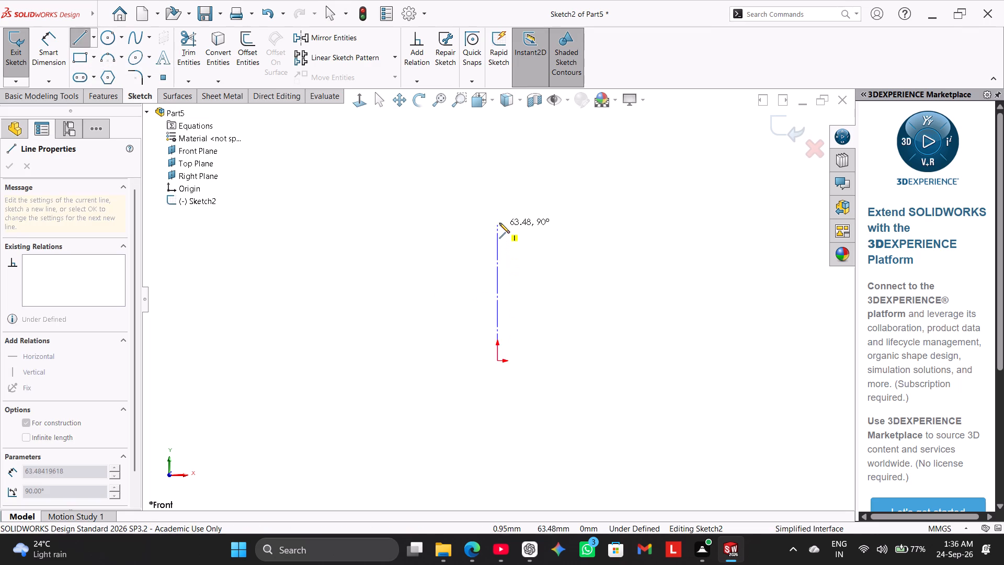
scroll(499, 222, down, 2)
click(499, 200)
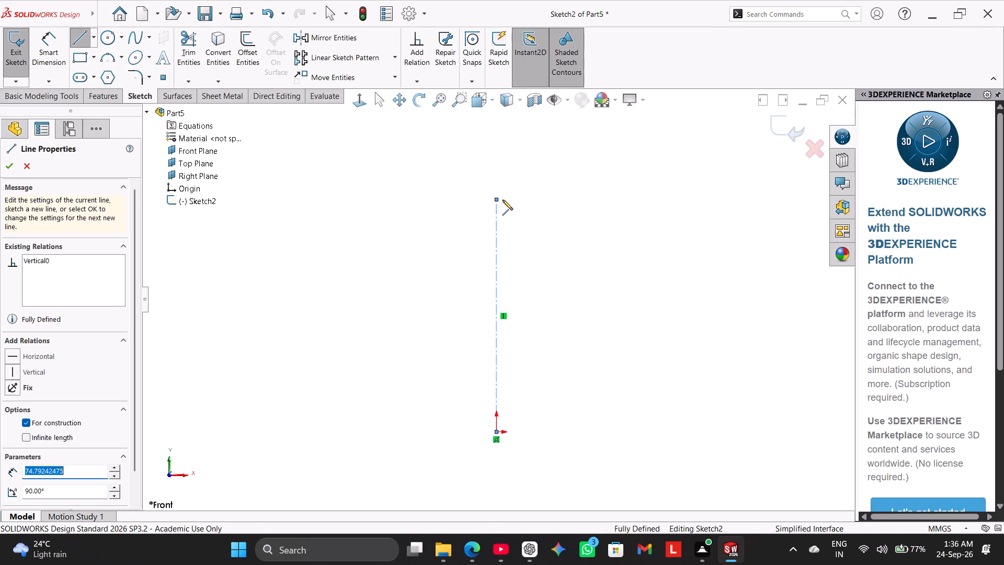
right_click(585, 185)
click(601, 189)
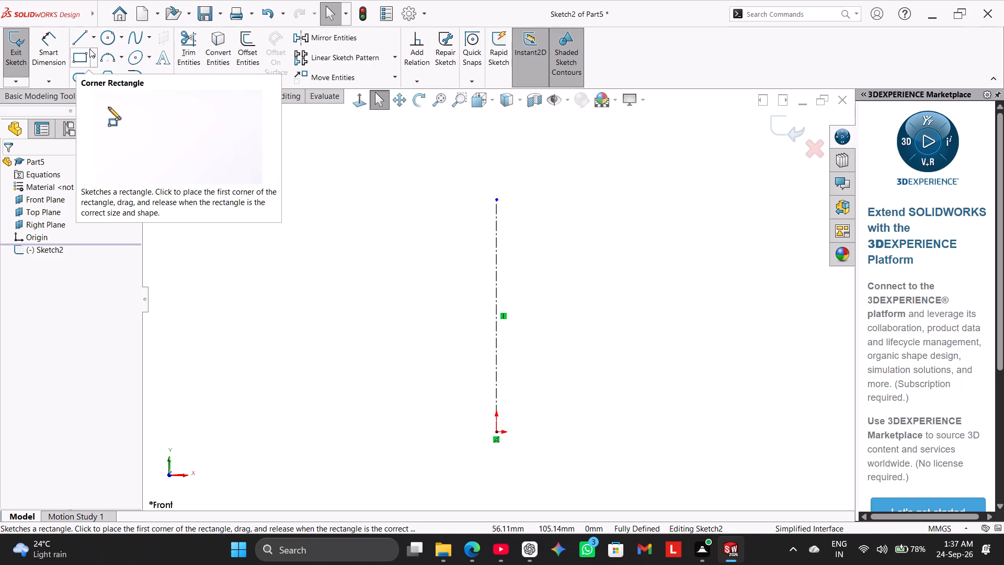
Sketch a half profile from the centerline's top: horizontal line about 45 mm long, vertical line down, tangent outward arc, and baseline back to the origin.
click(77, 39)
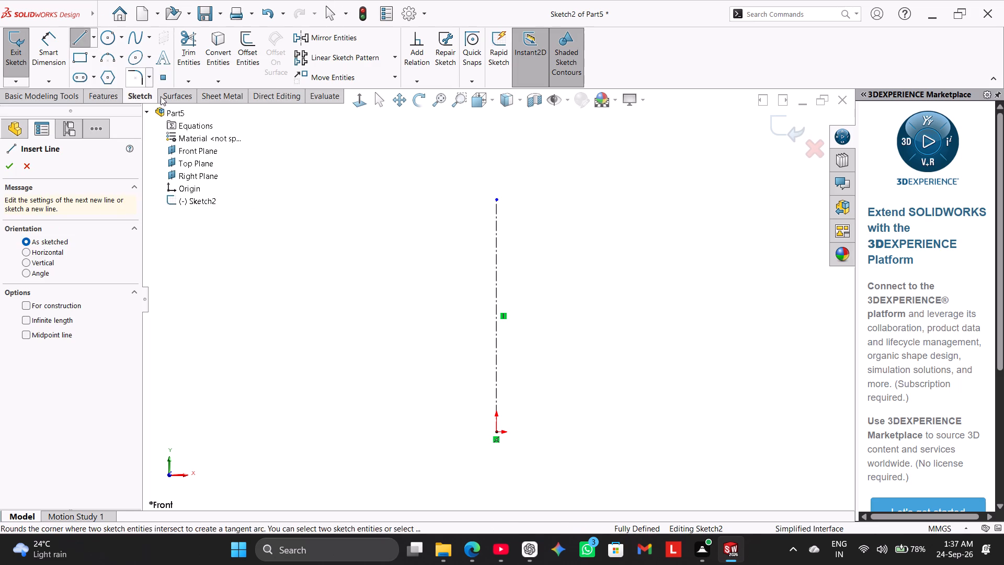
click(496, 201)
click(637, 197)
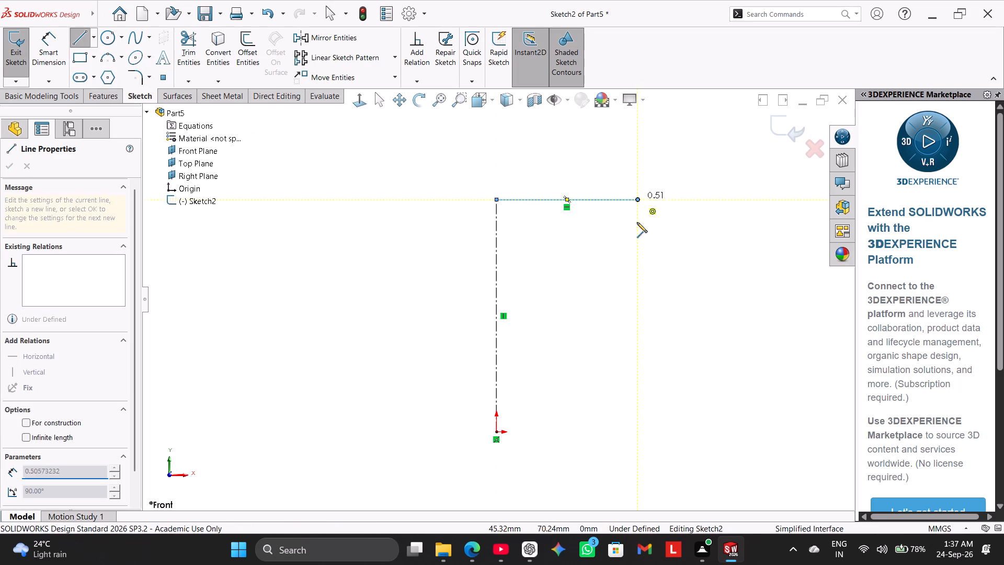
click(640, 309)
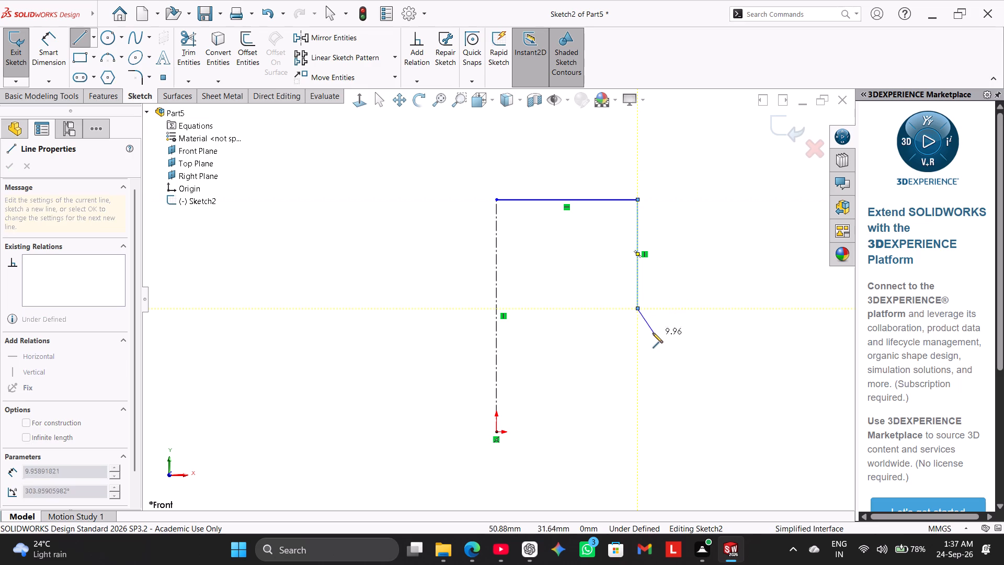
click(638, 309)
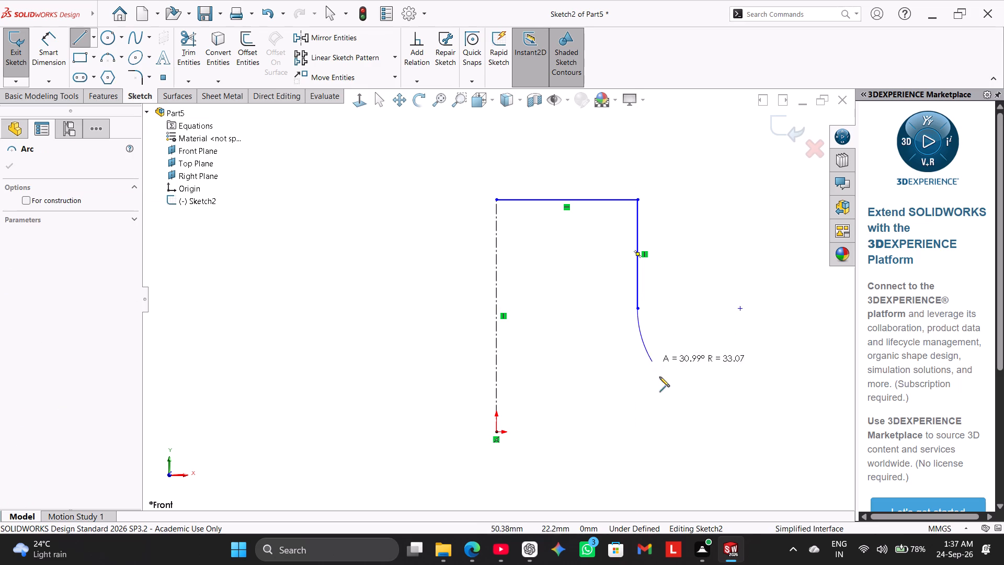
click(673, 432)
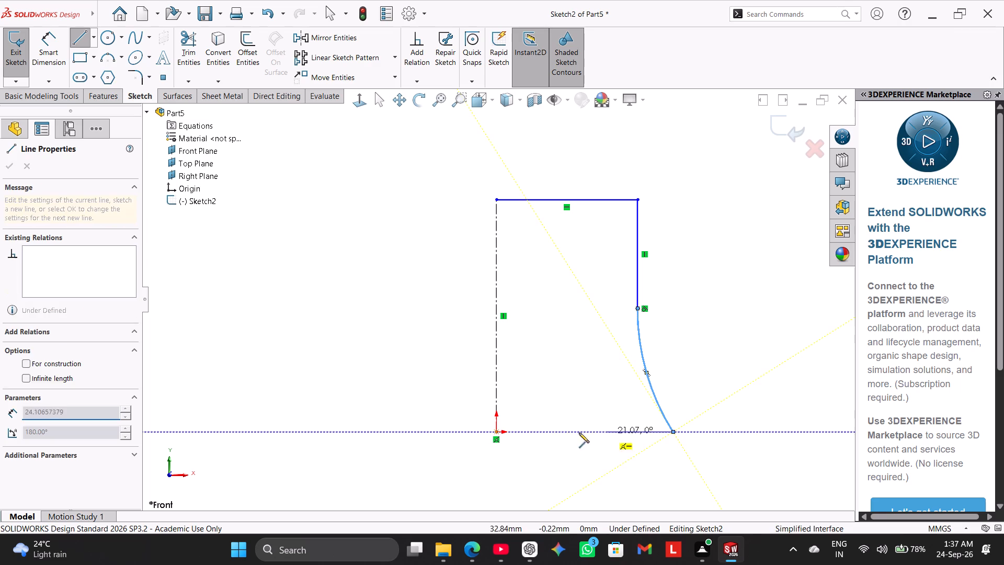
click(498, 433)
right_click(397, 327)
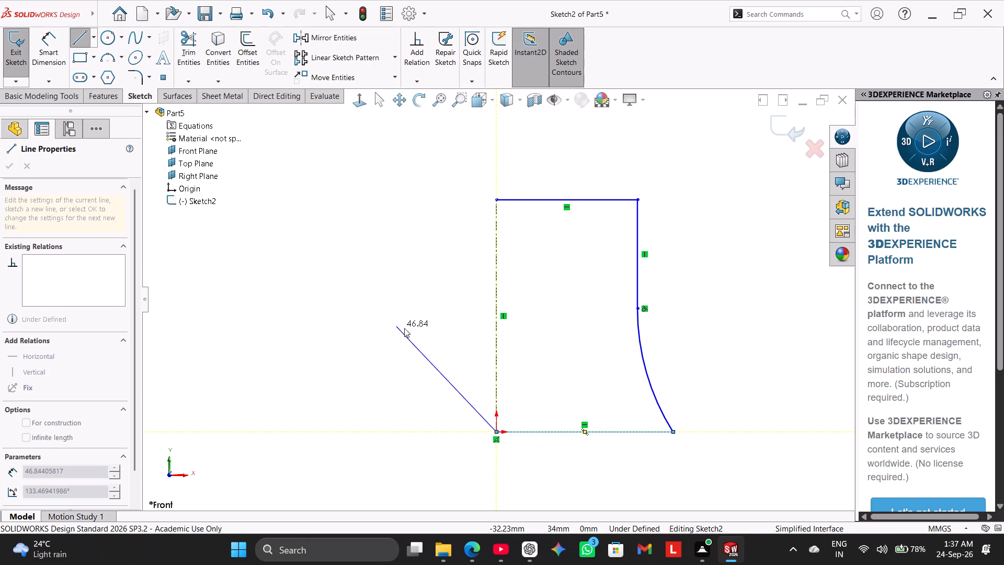
click(429, 336)
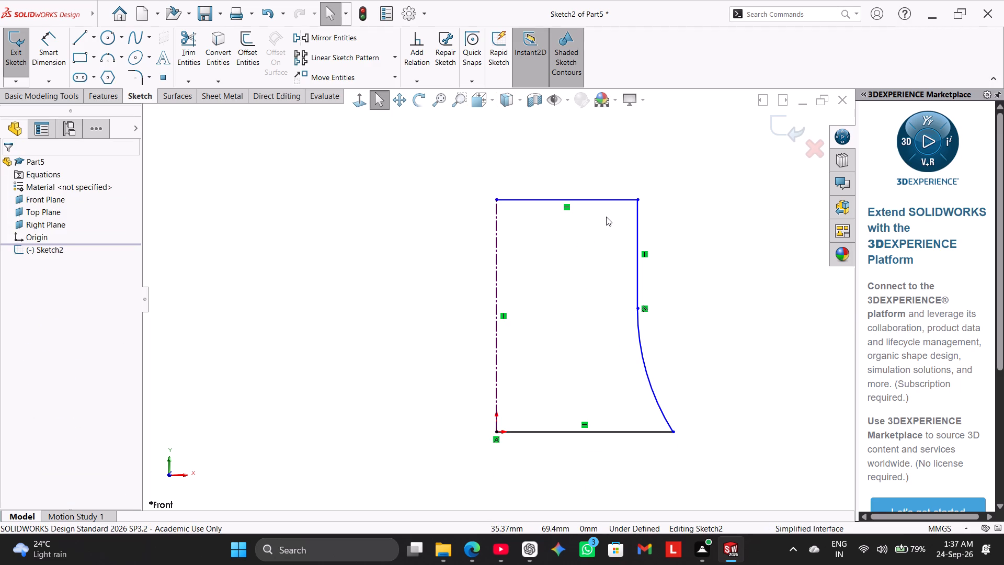
Dimension the profile's top horizontal line to 15 mm, entered as 30/2.
scroll(606, 217, up, 1)
scroll(606, 217, down, 1)
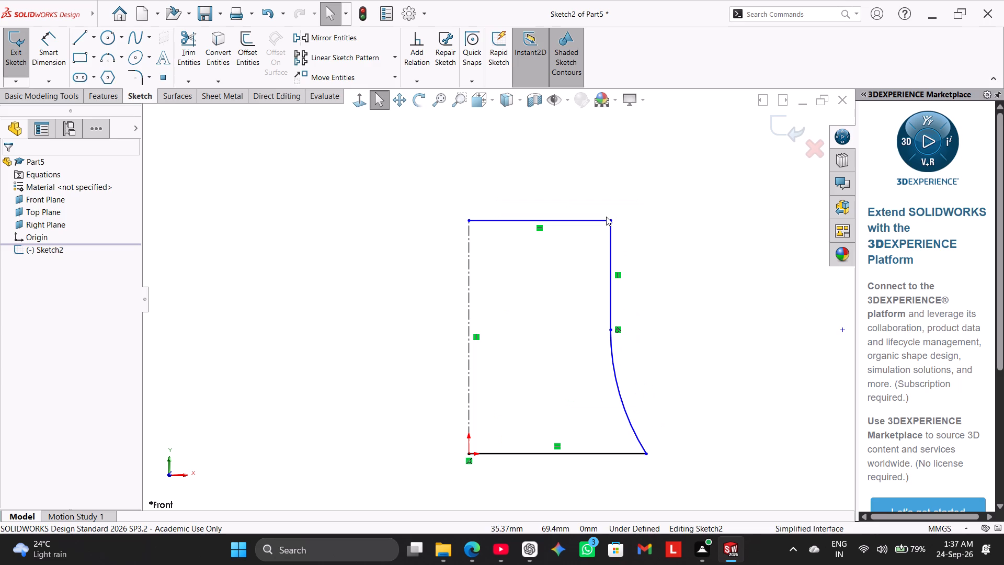
click(56, 50)
click(502, 219)
click(507, 174)
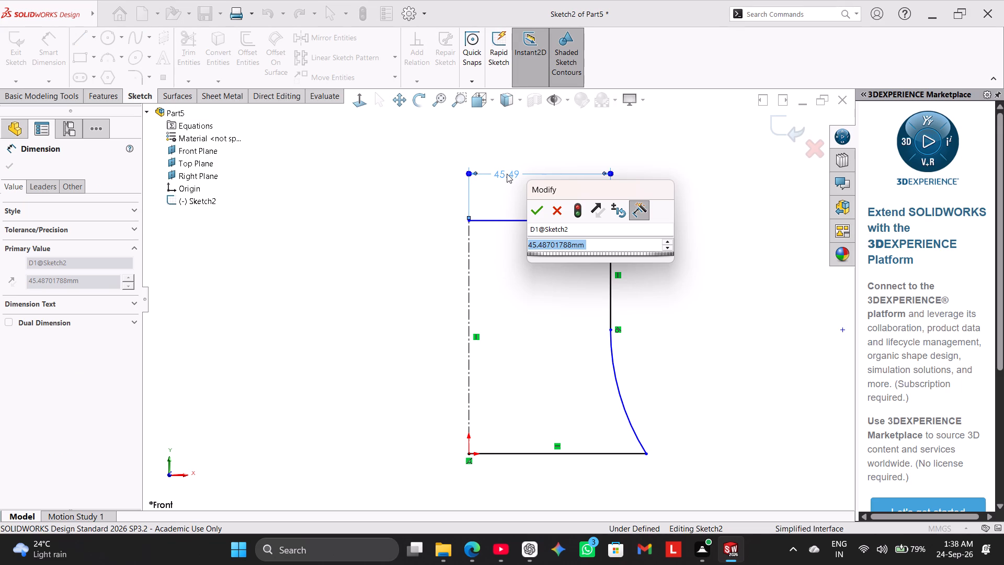
text(30)
text(/2)
key(Return)
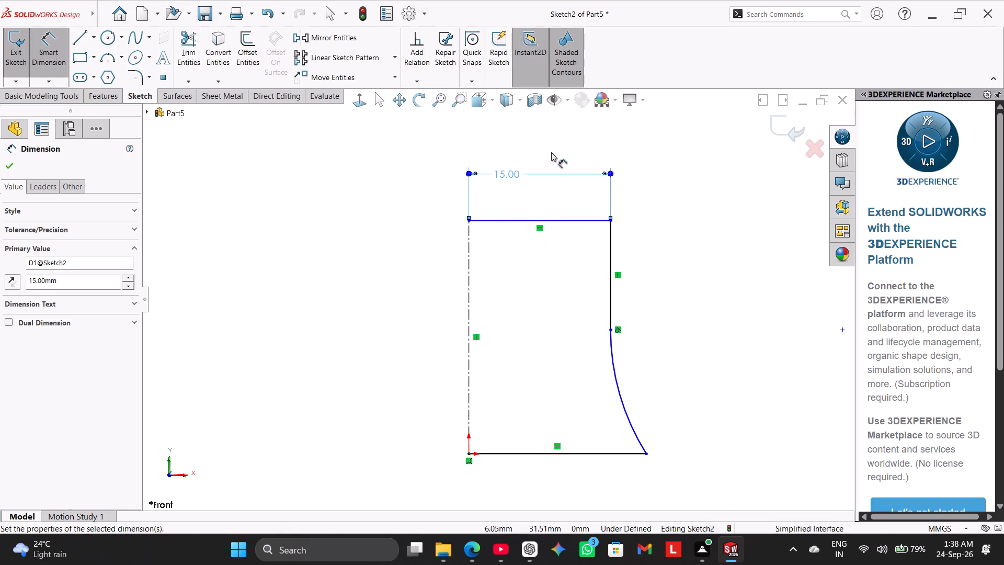
Dimension the profile's bottom horizontal line to 26 mm, entered as 52/2.
click(609, 452)
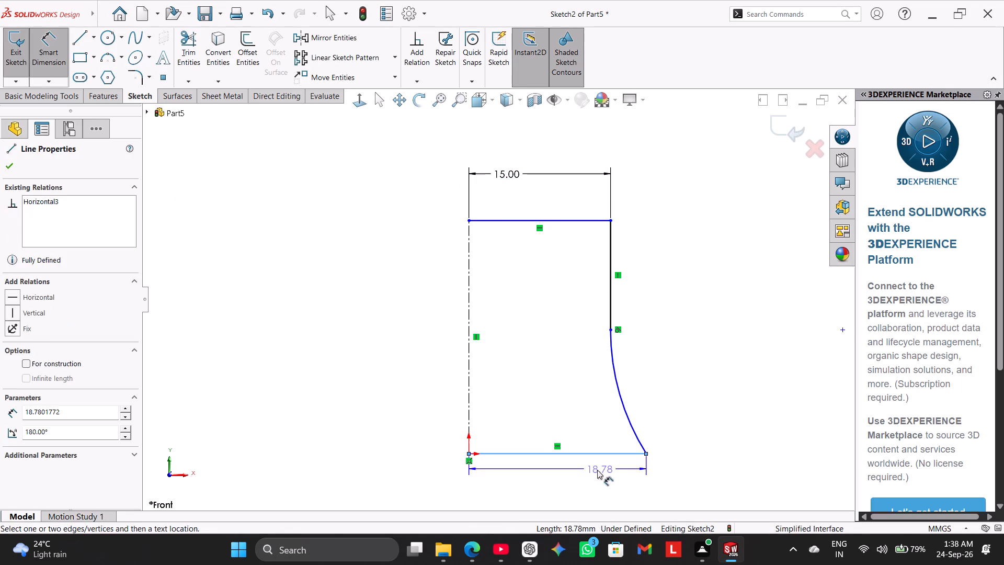
click(584, 485)
text(52/2)
key(Return)
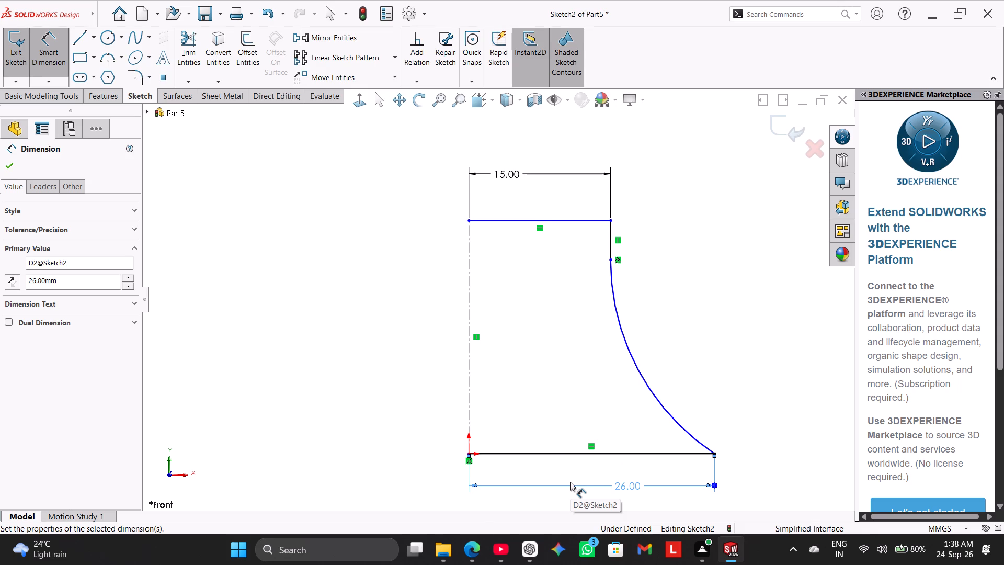
Dimension the vertical side line of the profile to 23 mm.
click(611, 241)
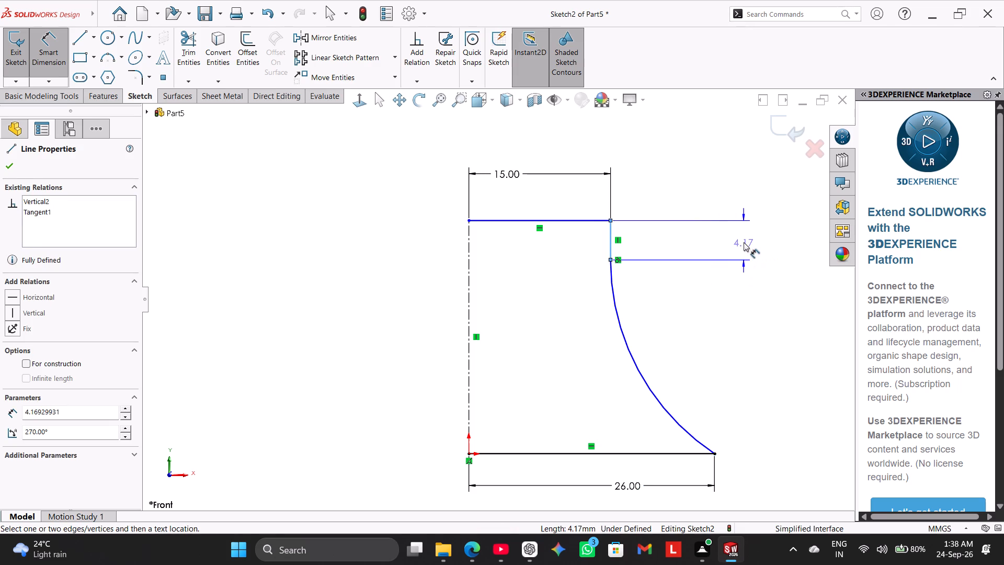
click(744, 242)
text(23)
key(Return)
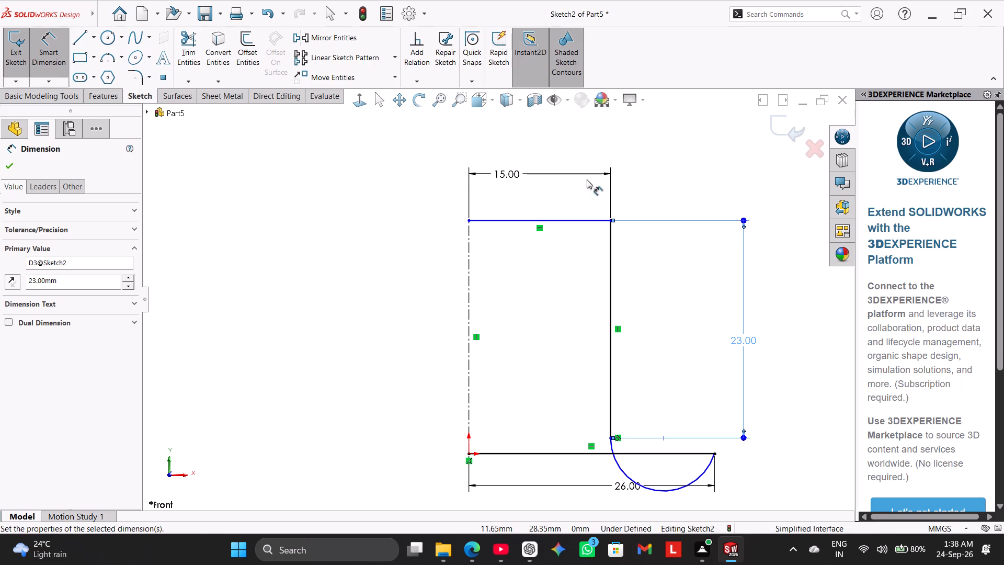
right_click(648, 183)
click(679, 217)
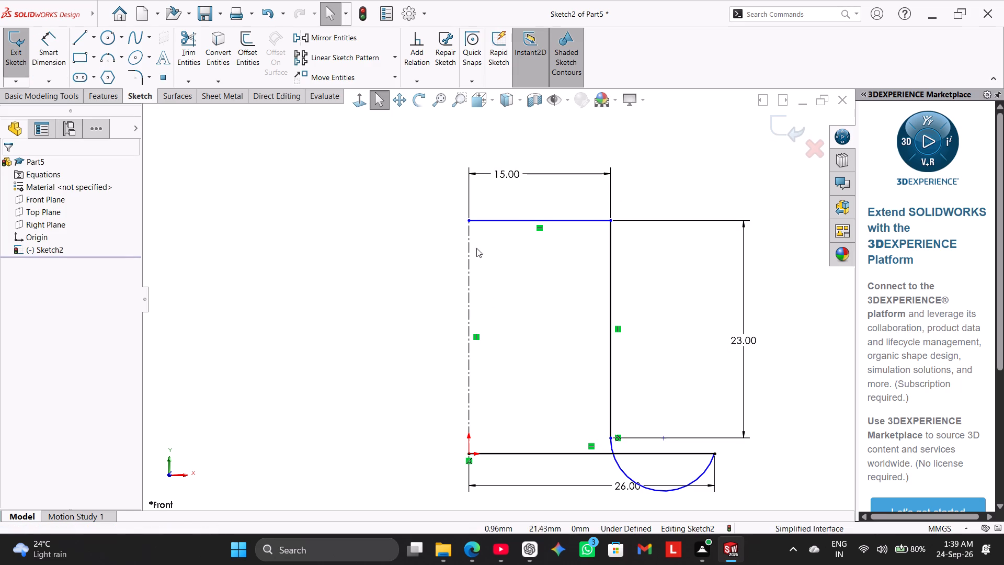
Stretch the profile upward by its centerline's top endpoint to a height of about 34 mm above the origin.
drag(470, 222, 472, 154)
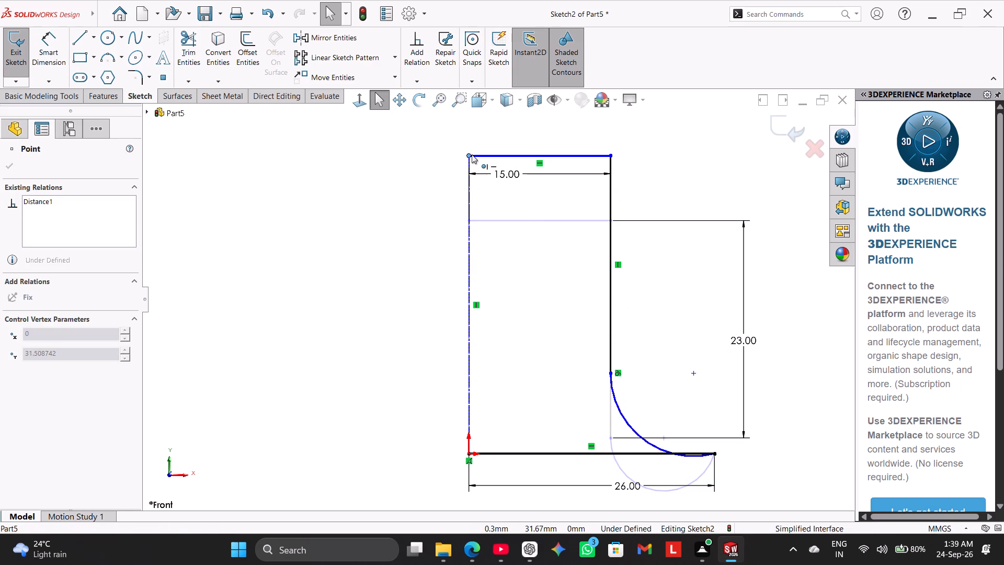
drag(472, 154, 474, 132)
scroll(500, 231, up, 2)
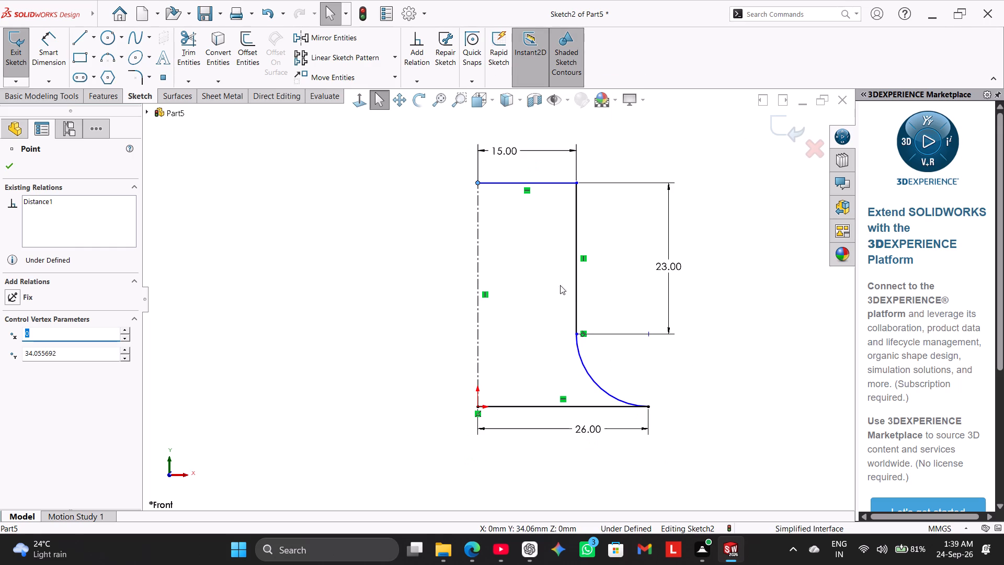
scroll(611, 355, down, 1)
scroll(611, 355, up, 2)
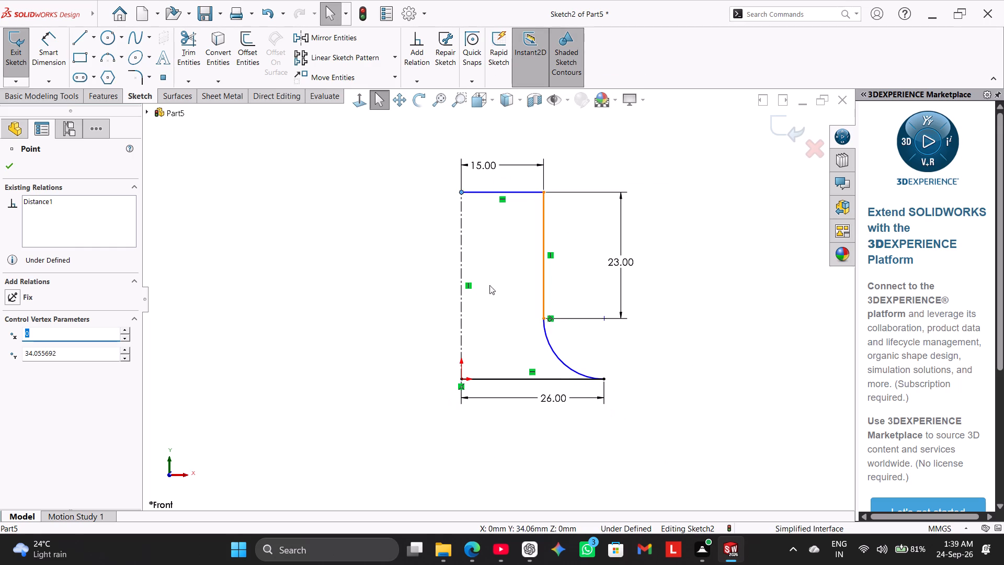
Dimension the flared arc at the profile's base with a radius of 35 mm.
click(42, 36)
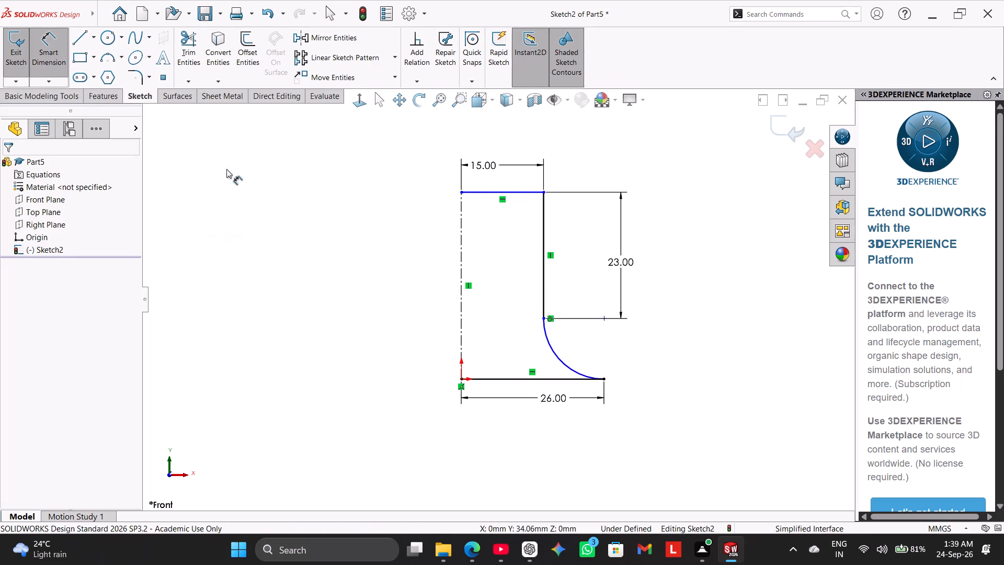
scroll(452, 269, down, 3)
click(636, 413)
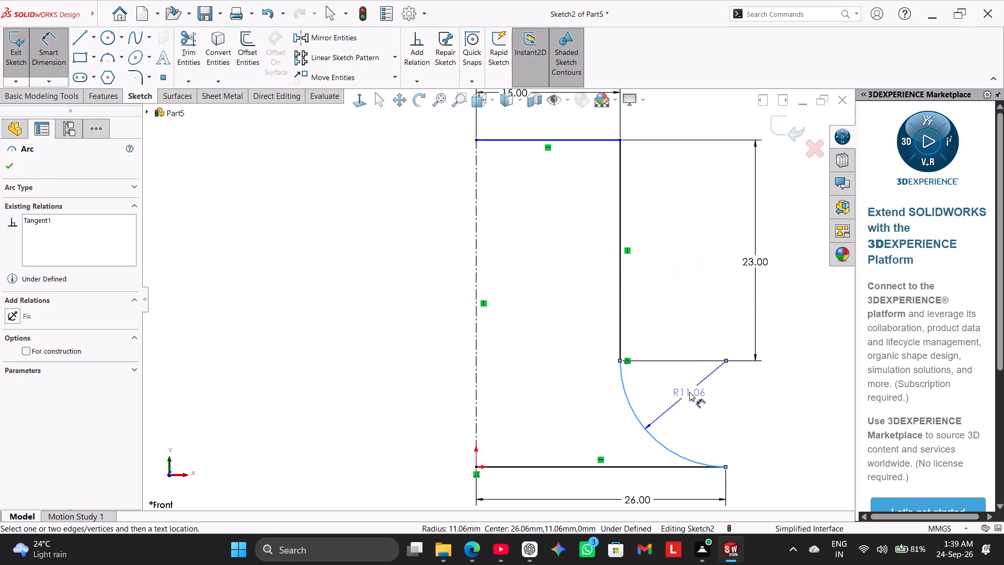
click(689, 392)
text(35)
key(Return)
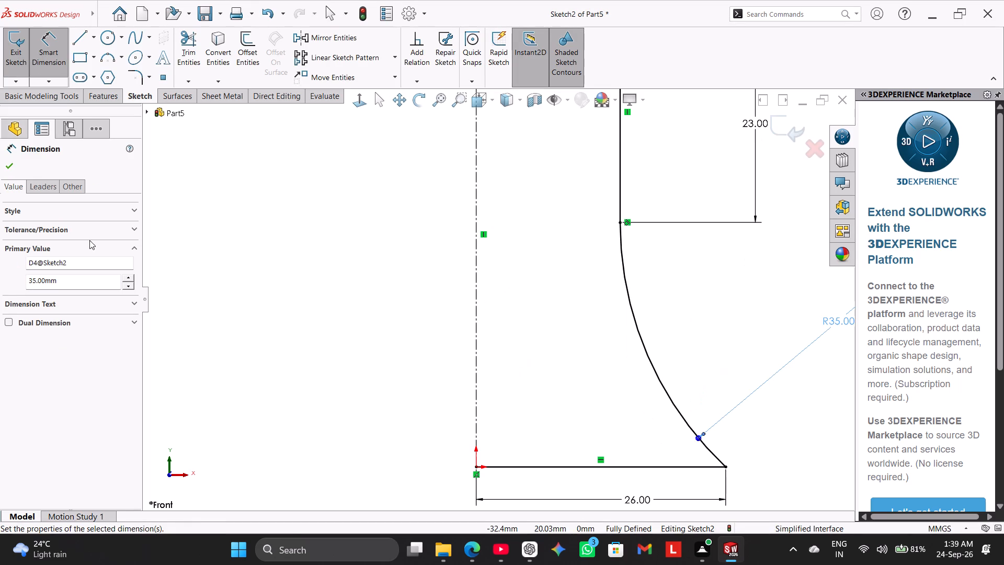
scroll(117, 235, up, 2)
scroll(203, 347, up, 4)
right_click(711, 155)
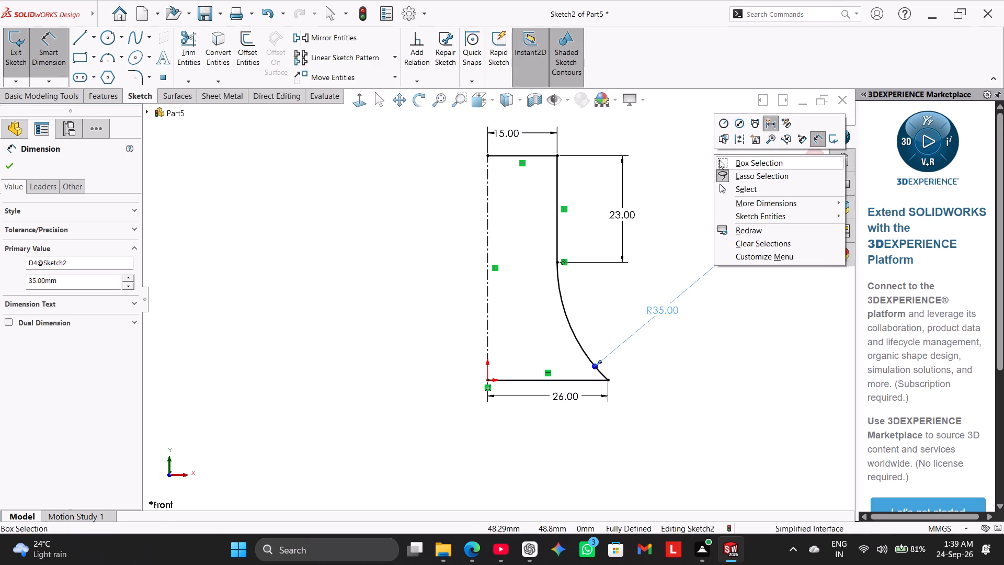
click(740, 185)
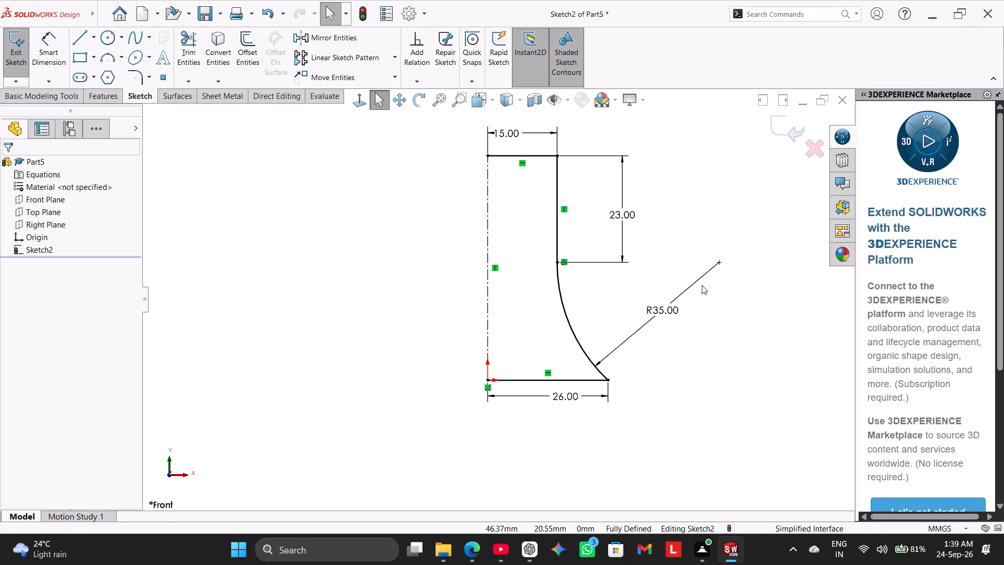
Reposition the arc's radius dimension so its leader meets the arc nearer the middle.
drag(670, 302, 667, 286)
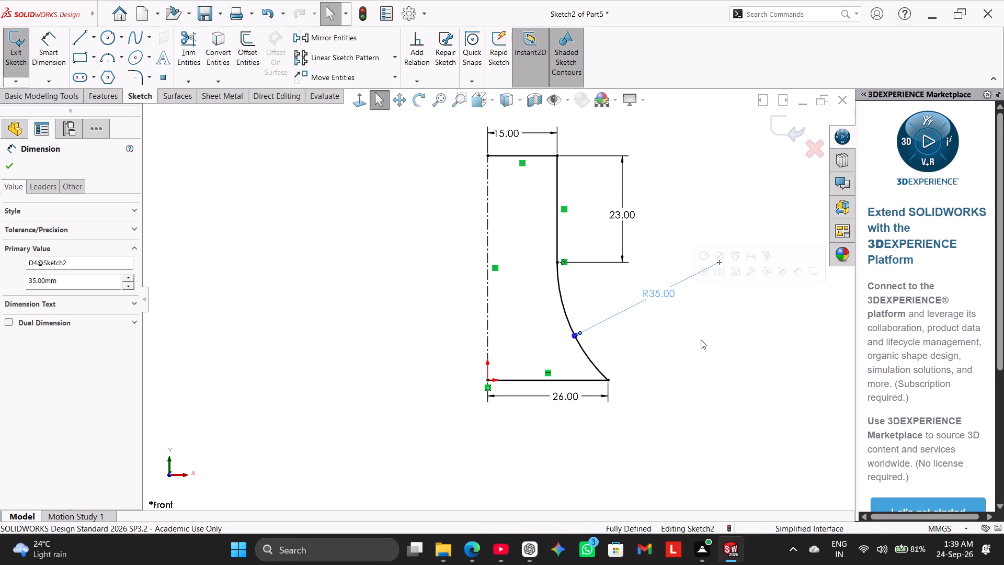
right_click(700, 340)
click(678, 361)
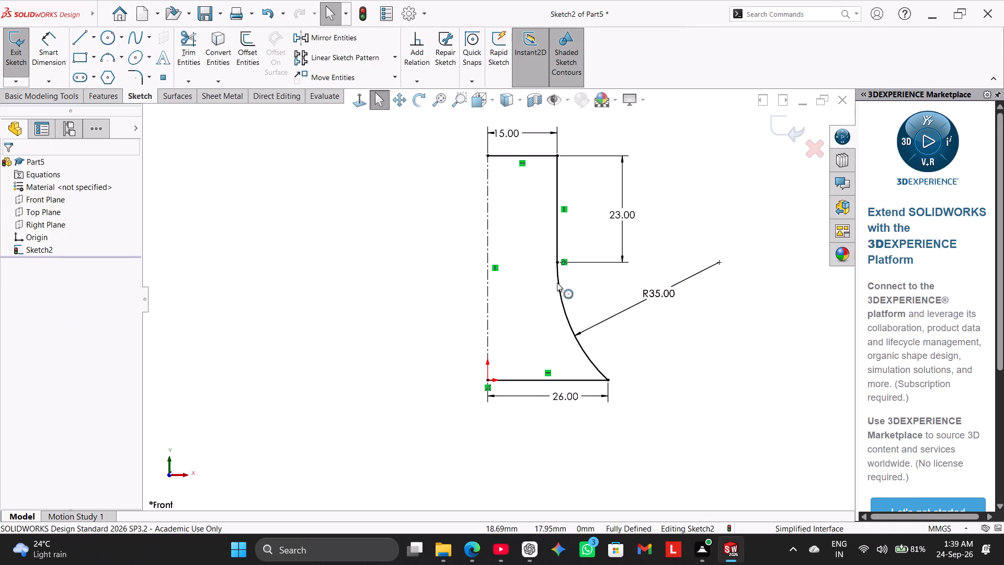
Revolve the profile 360° about the vertical centerline into a solid boss.
click(105, 99)
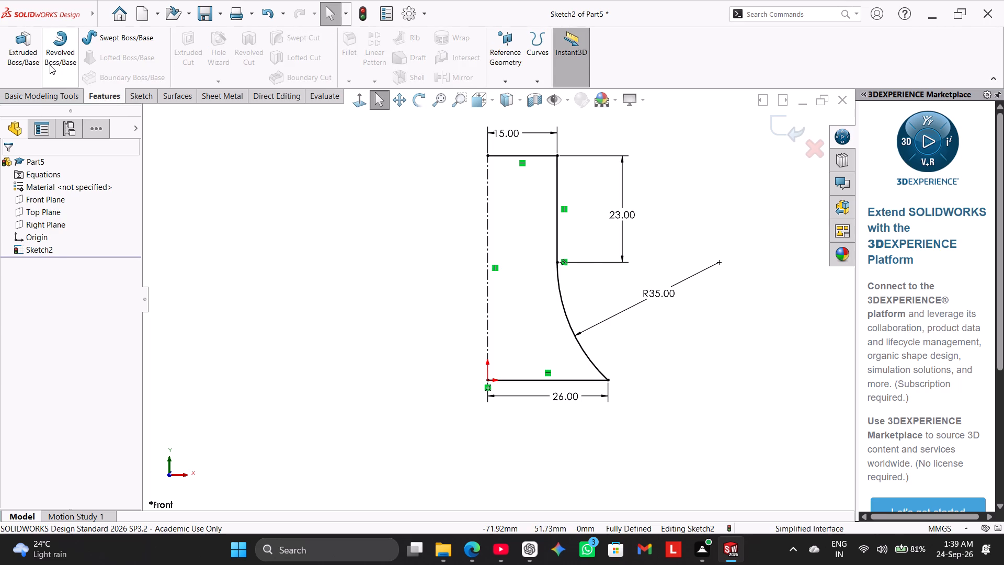
click(50, 64)
click(541, 281)
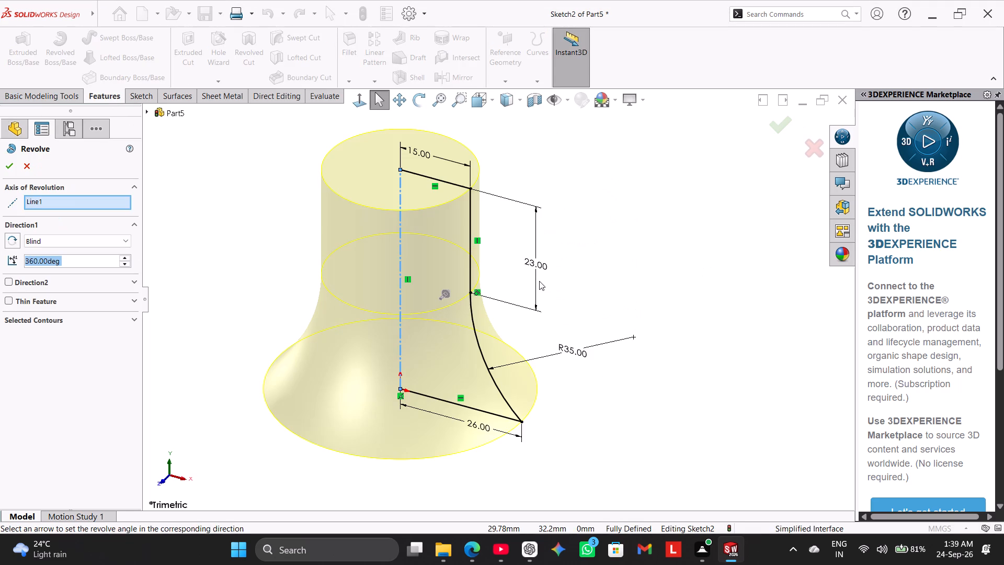
click(8, 165)
right_click(238, 224)
click(237, 223)
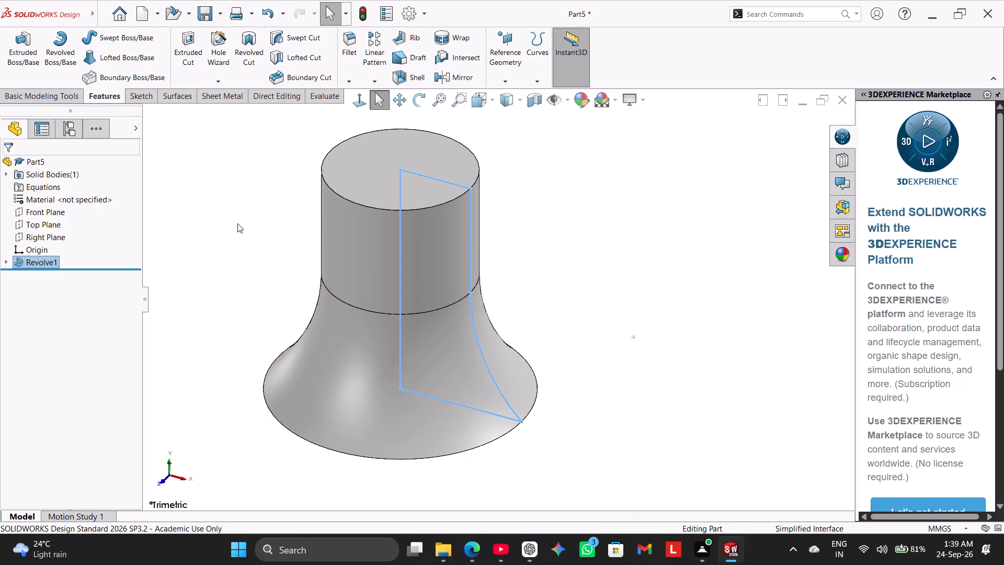
Review the document's Model Display properties and the system Display options.
scroll(490, 328, up, 1)
middle_drag(490, 328, 499, 320)
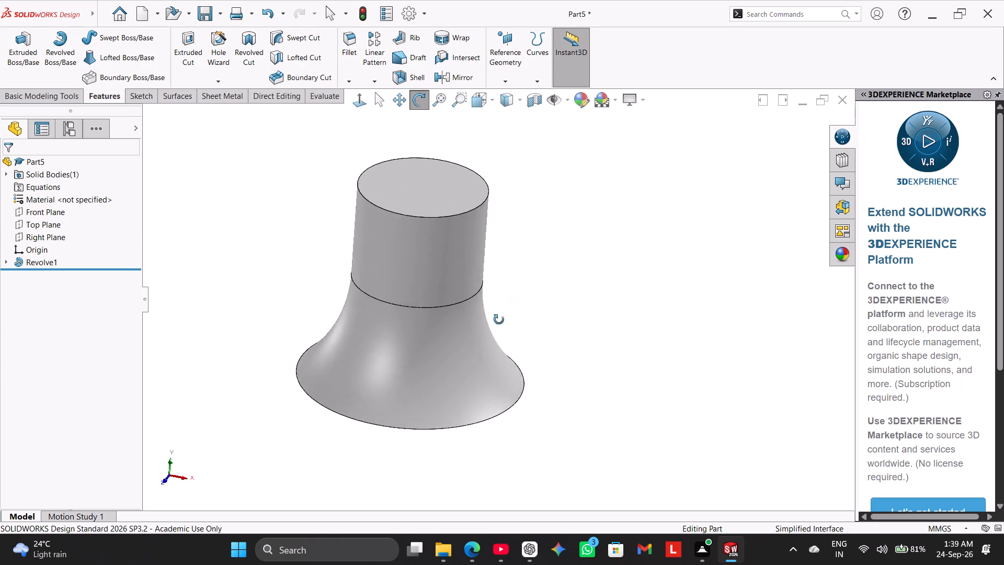
middle_drag(499, 320, 473, 264)
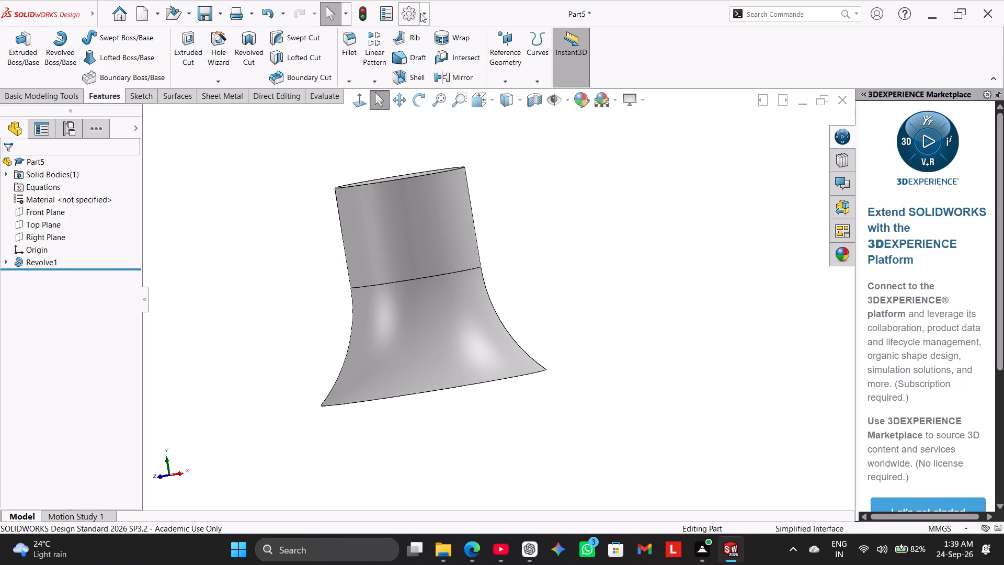
click(421, 14)
click(423, 28)
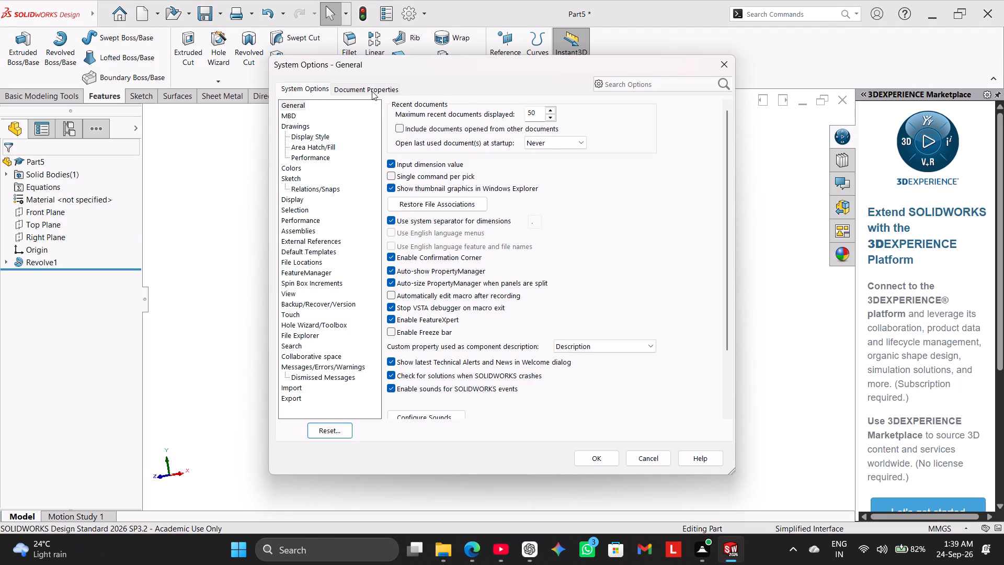
click(371, 91)
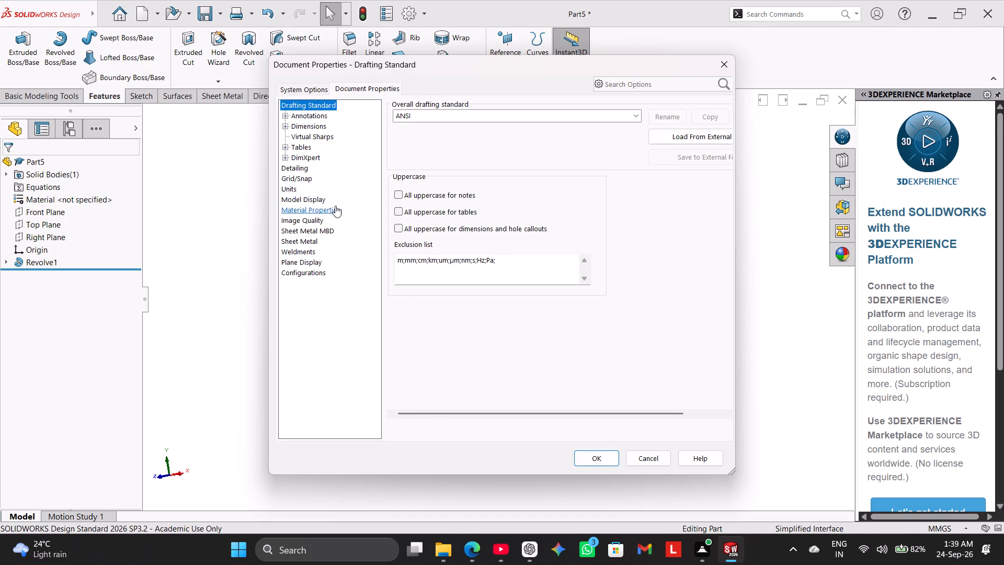
click(316, 200)
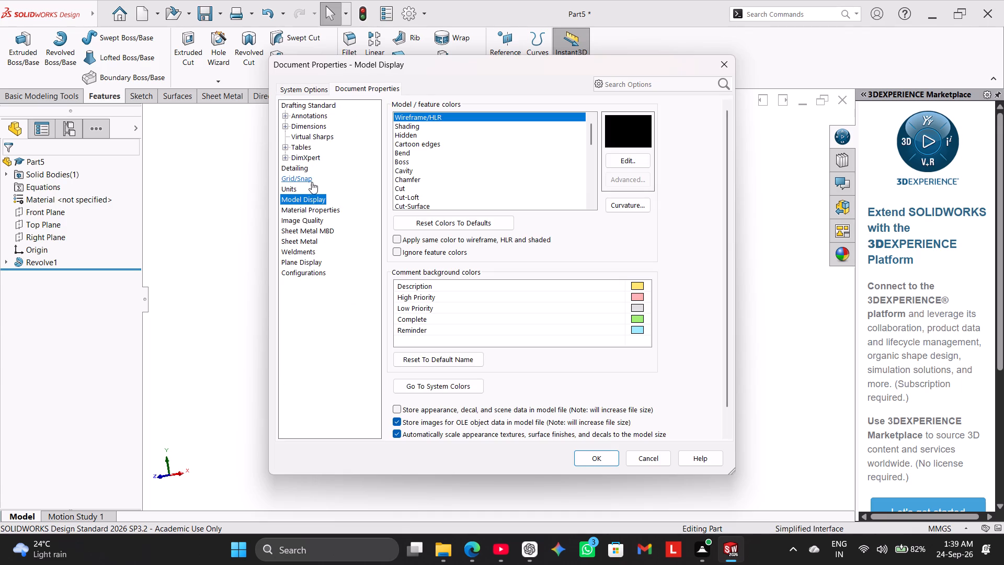
click(296, 88)
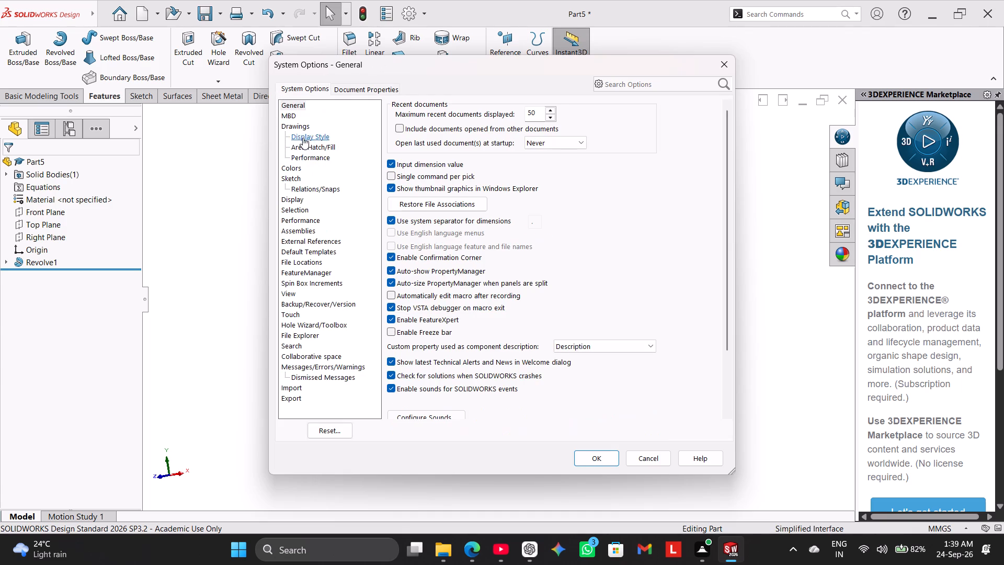
click(299, 196)
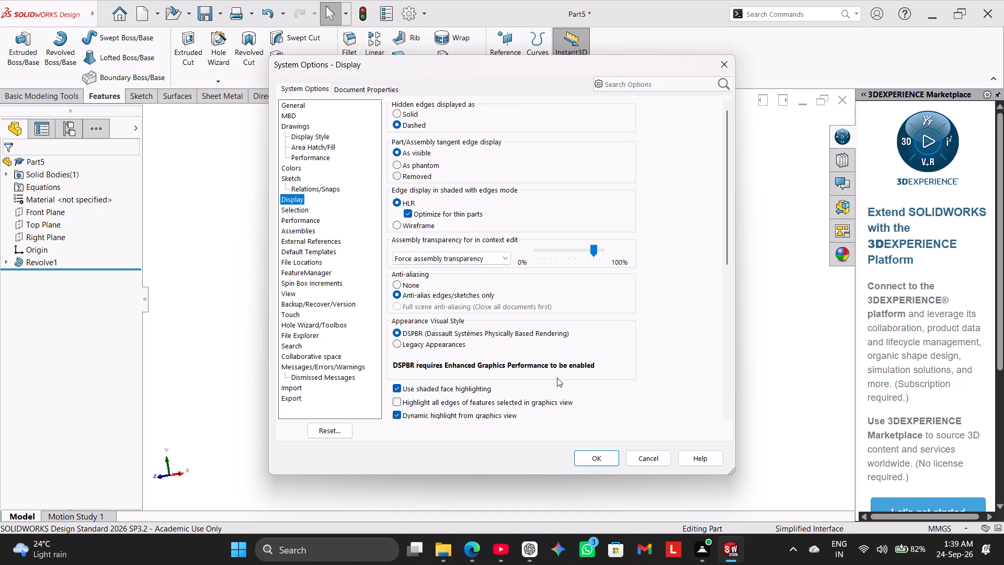
click(591, 455)
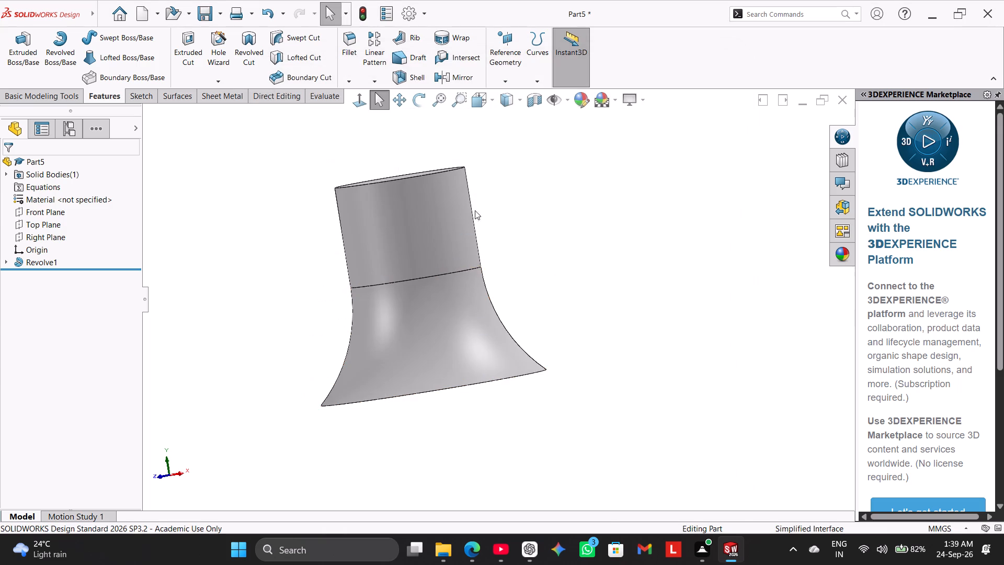
Shell the revolved solid to a 1 mm wall thickness, removing the flat top face and the flat bottom face.
middle_drag(495, 202, 514, 248)
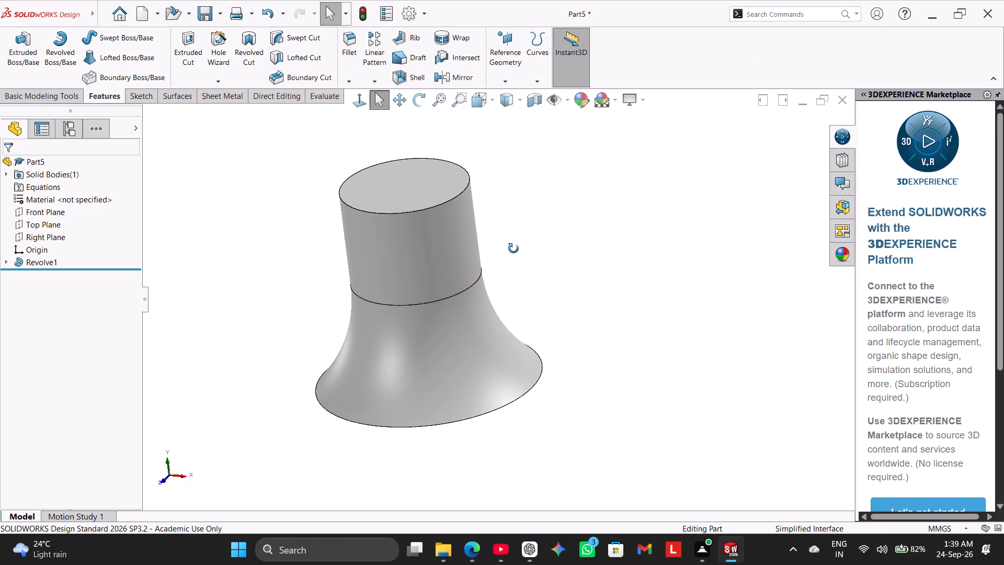
middle_drag(514, 248, 514, 261)
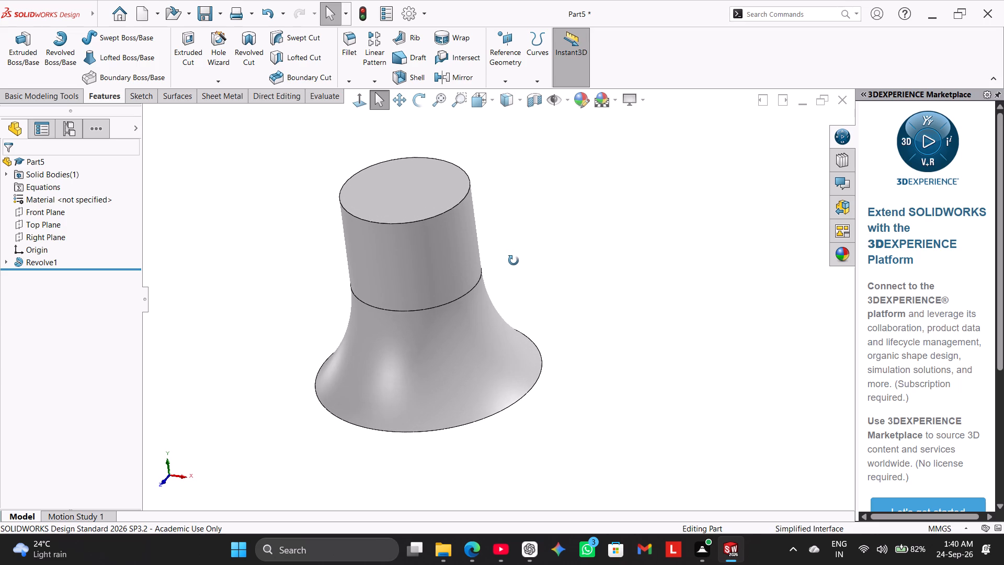
middle_drag(514, 261, 517, 248)
click(420, 78)
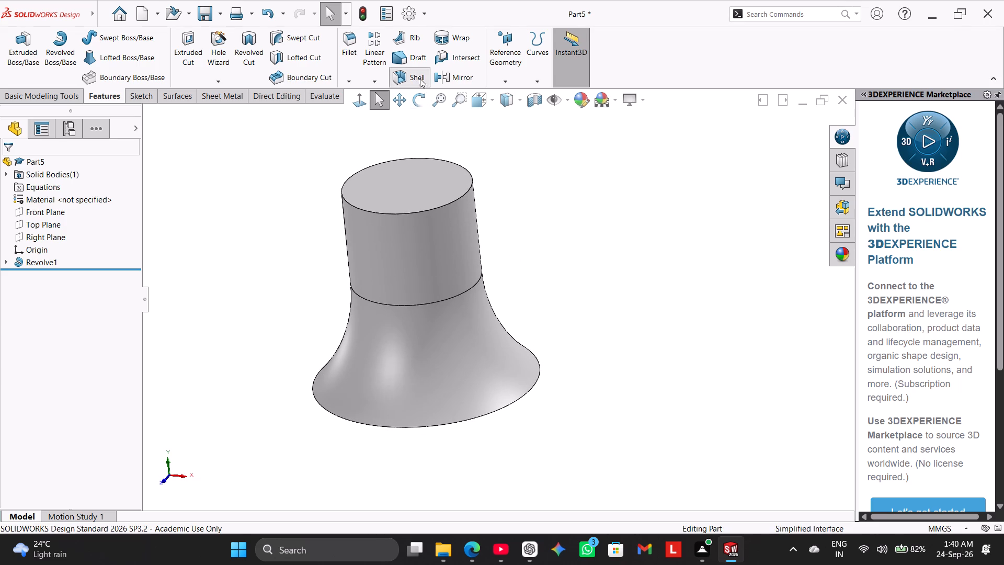
click(414, 182)
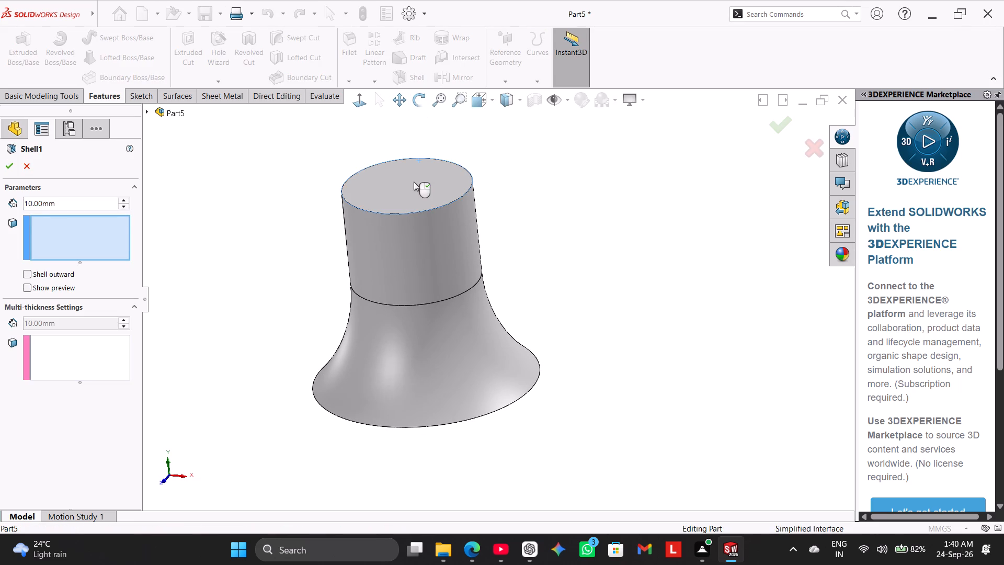
middle_drag(529, 285, 547, 157)
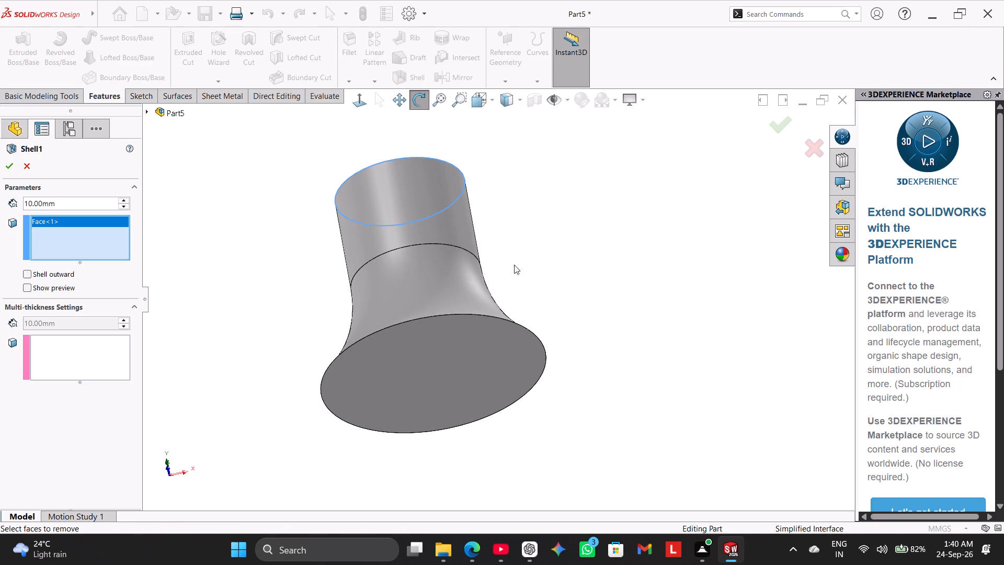
click(429, 357)
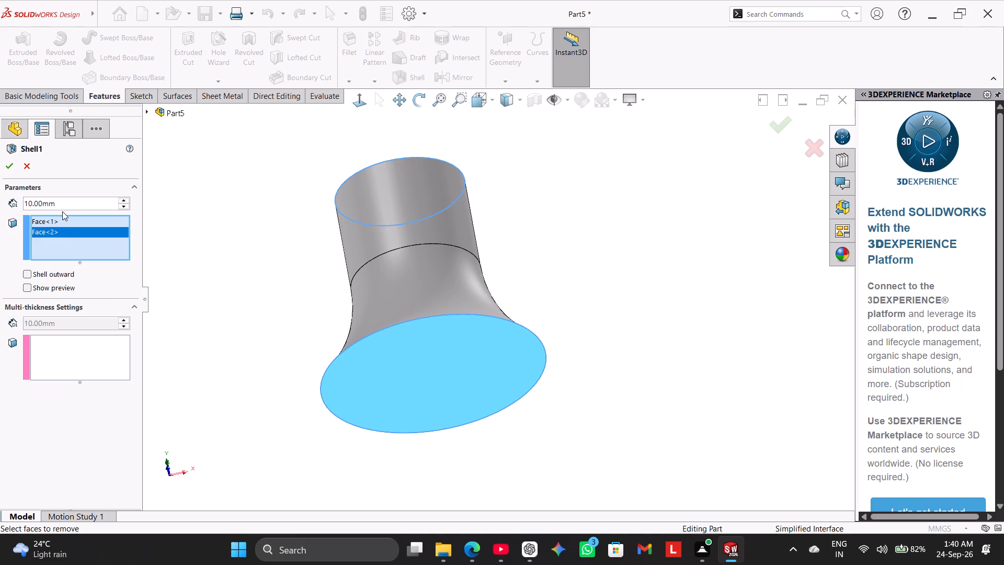
double_click(62, 205)
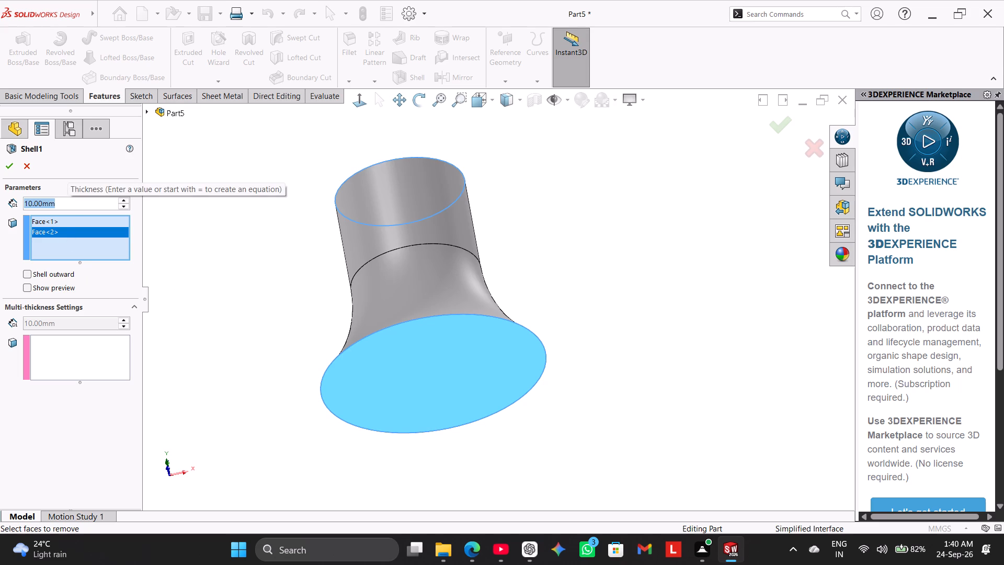
key(1)
key(Return)
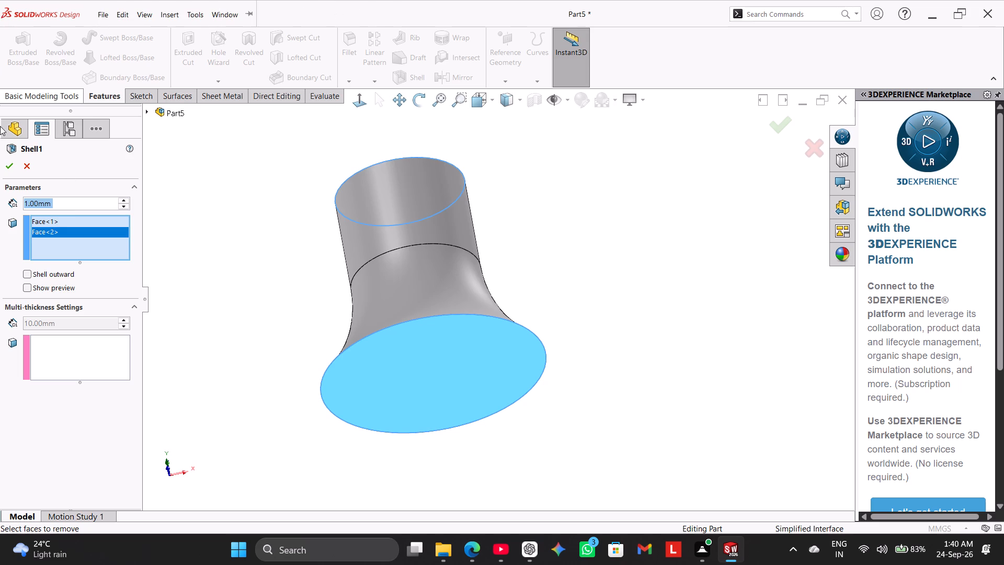
click(7, 161)
Apply the green high gloss plastic appearance to the shell feature, colouring its inner faces.
middle_drag(218, 238, 236, 283)
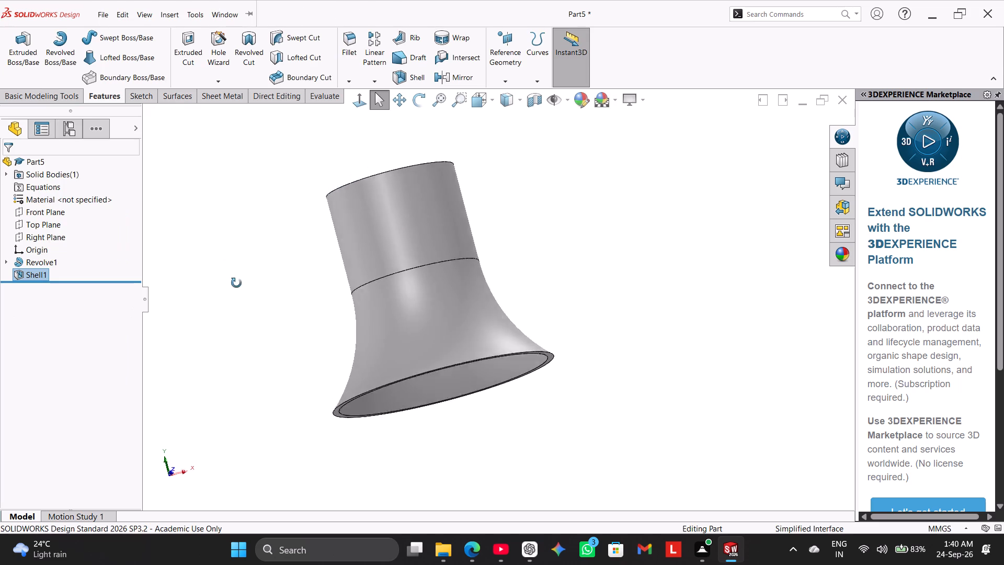
middle_drag(236, 283, 252, 367)
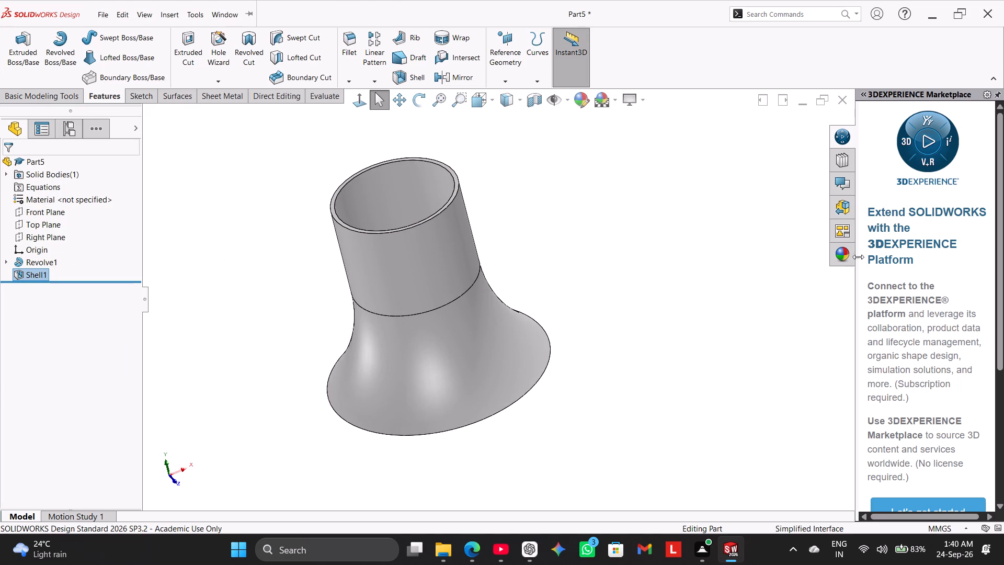
click(842, 257)
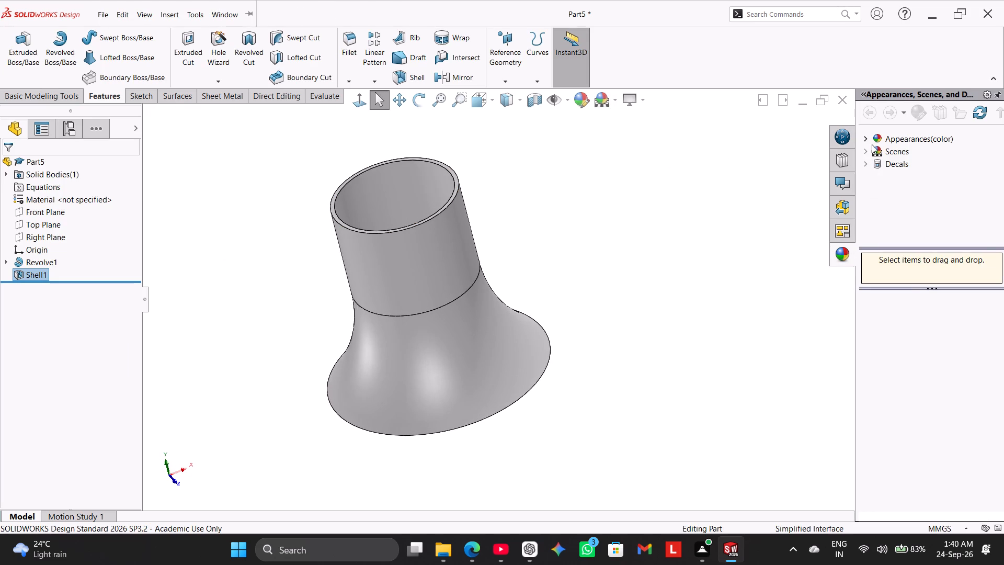
click(869, 142)
click(897, 153)
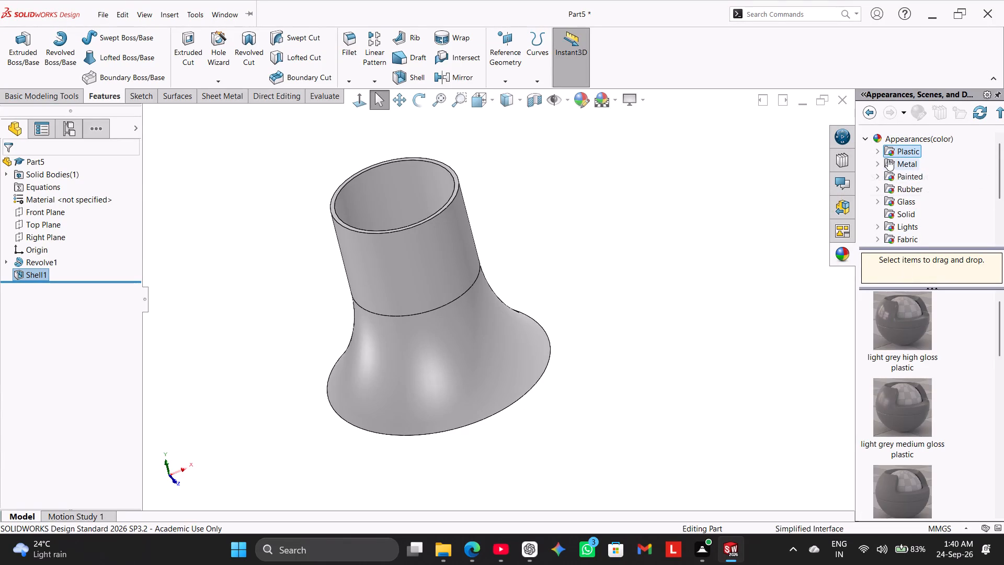
click(880, 152)
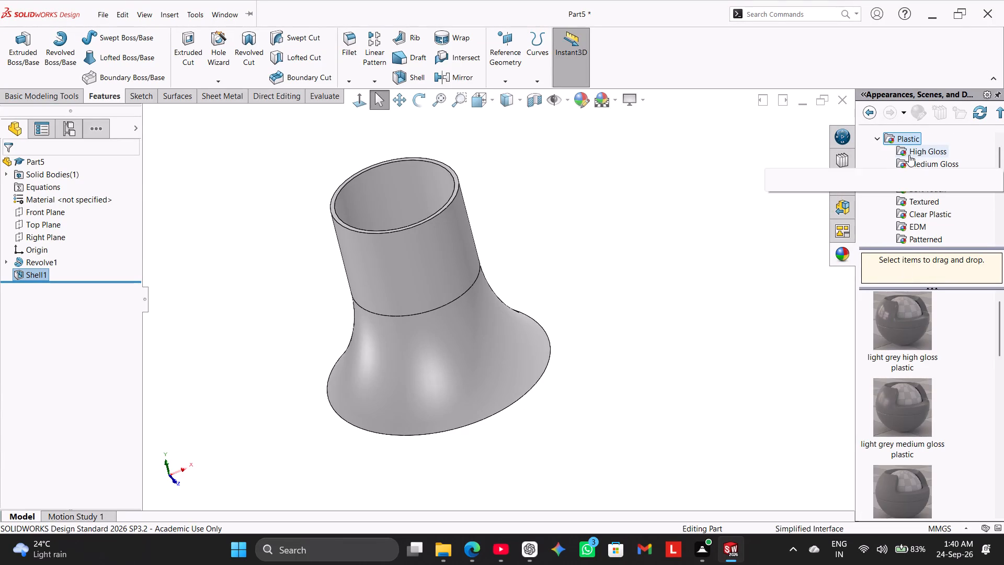
click(909, 155)
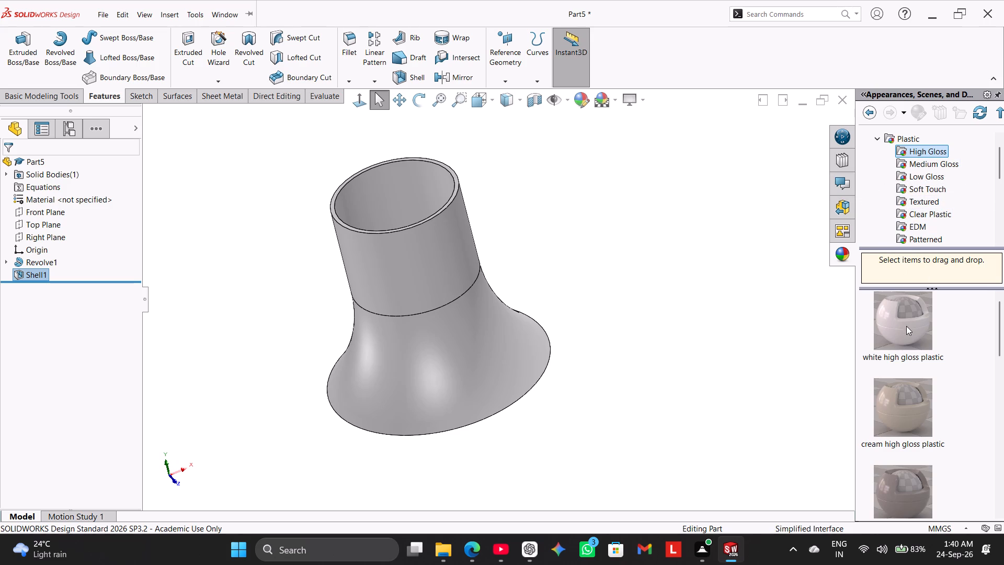
scroll(911, 340, down, 3)
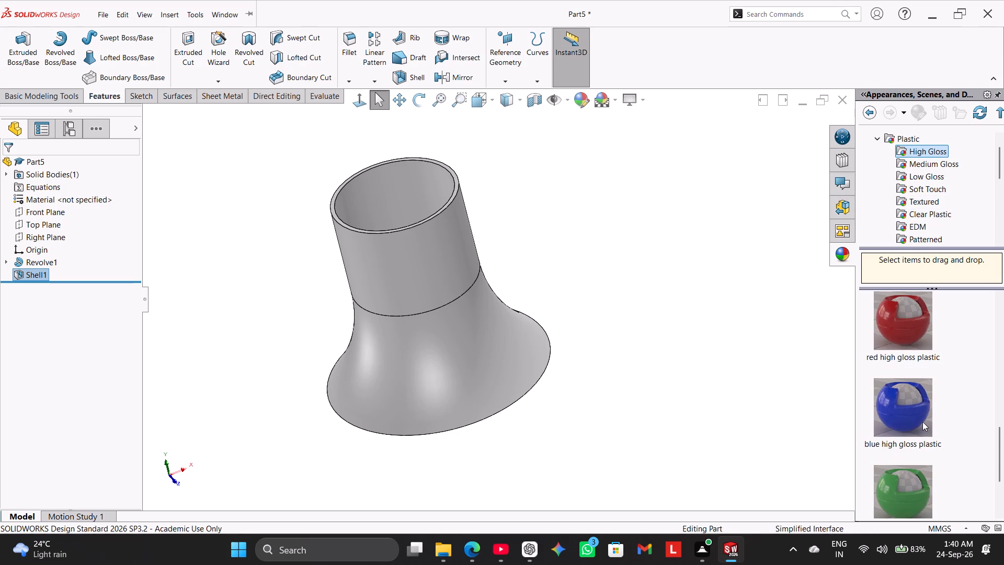
scroll(922, 423, down, 1)
click(906, 402)
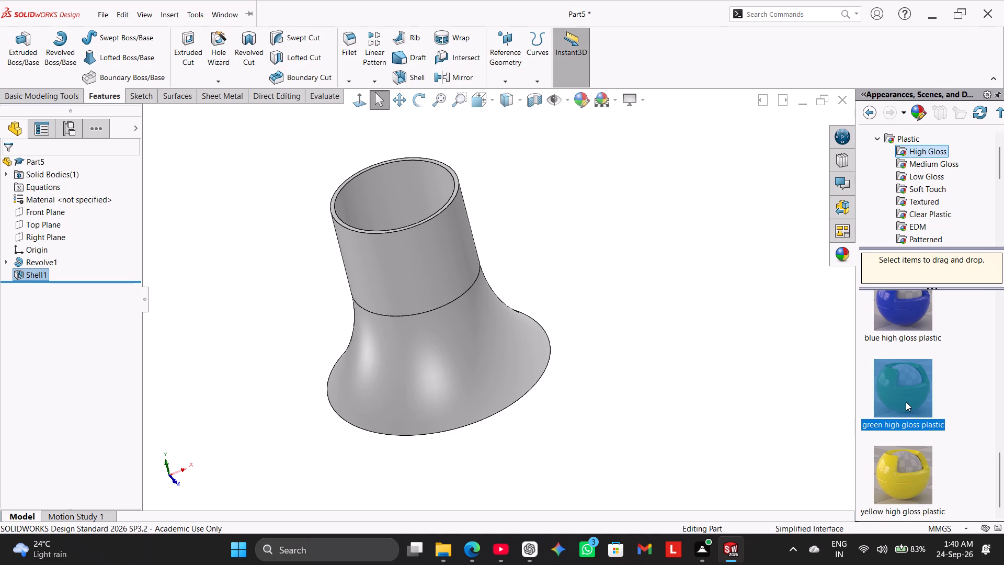
double_click(894, 392)
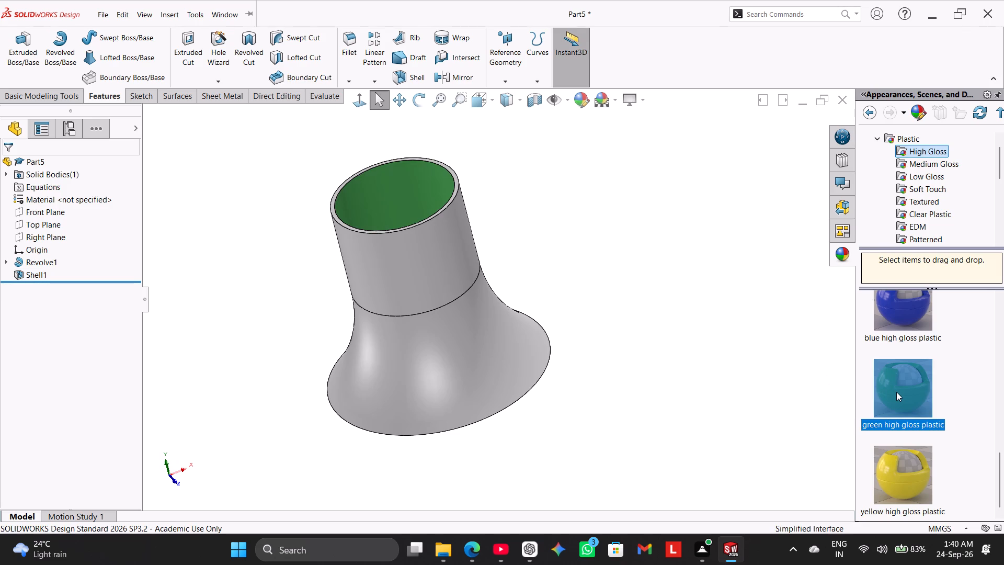
Apply the green high gloss plastic appearance to the whole part.
drag(894, 392, 419, 350)
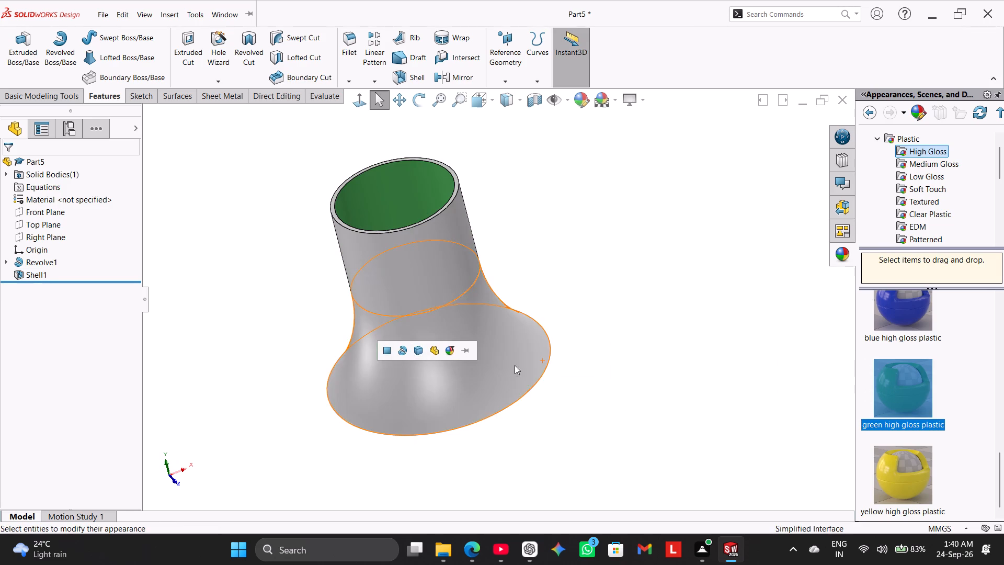
double_click(892, 387)
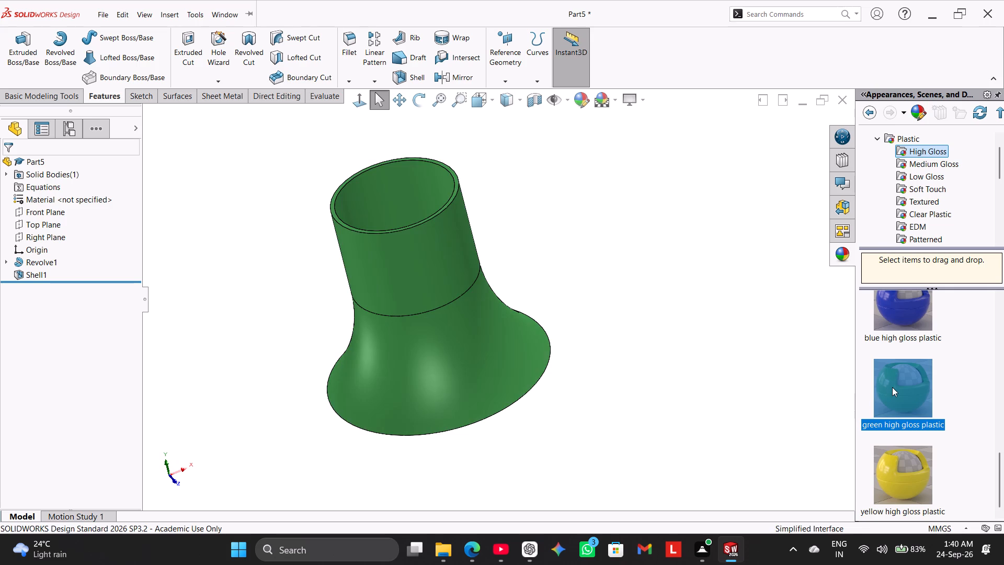
Brighten the part's green high gloss plastic appearance by setting its RGB green value to 223.
middle_drag(667, 341, 714, 263)
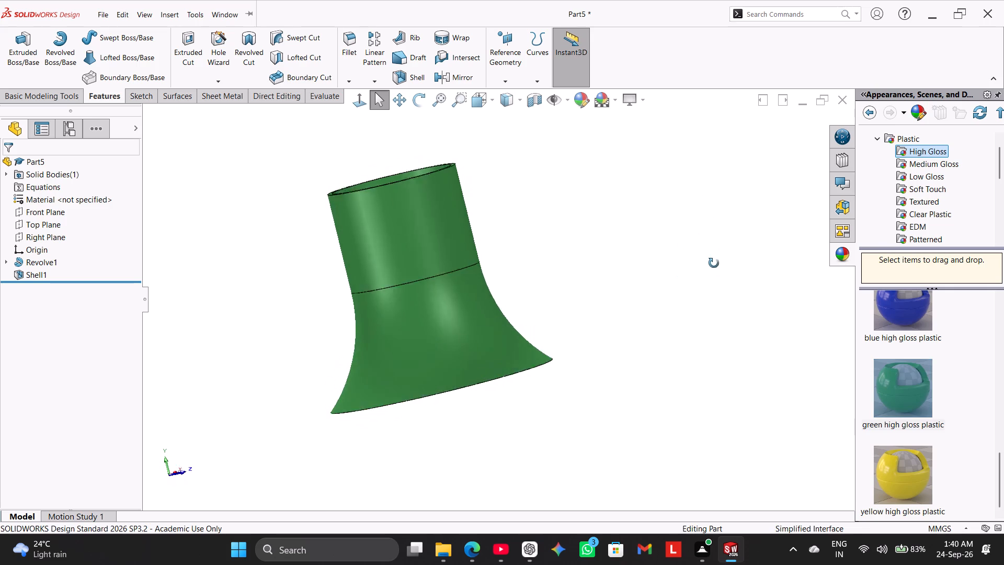
middle_drag(714, 263, 709, 281)
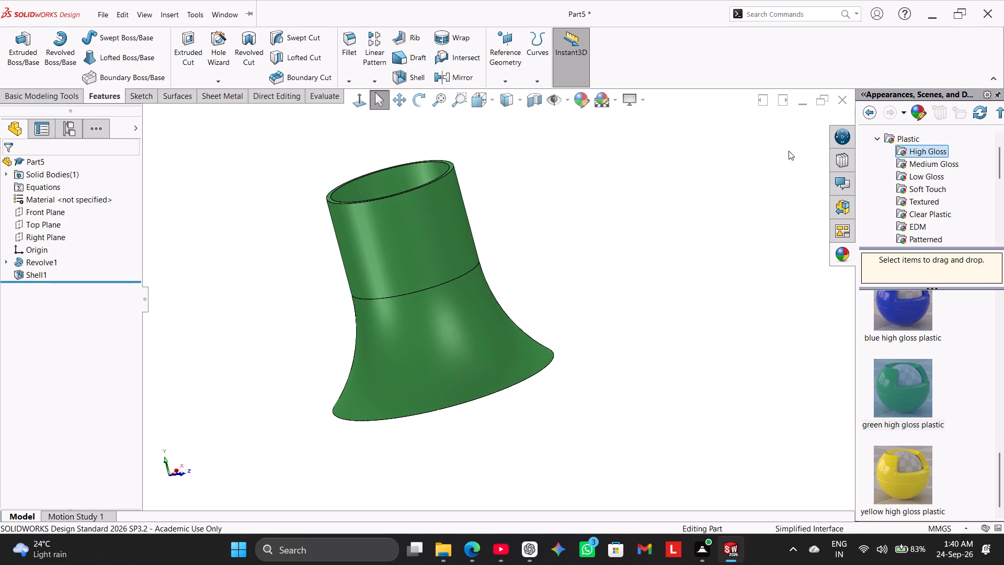
click(838, 136)
click(587, 104)
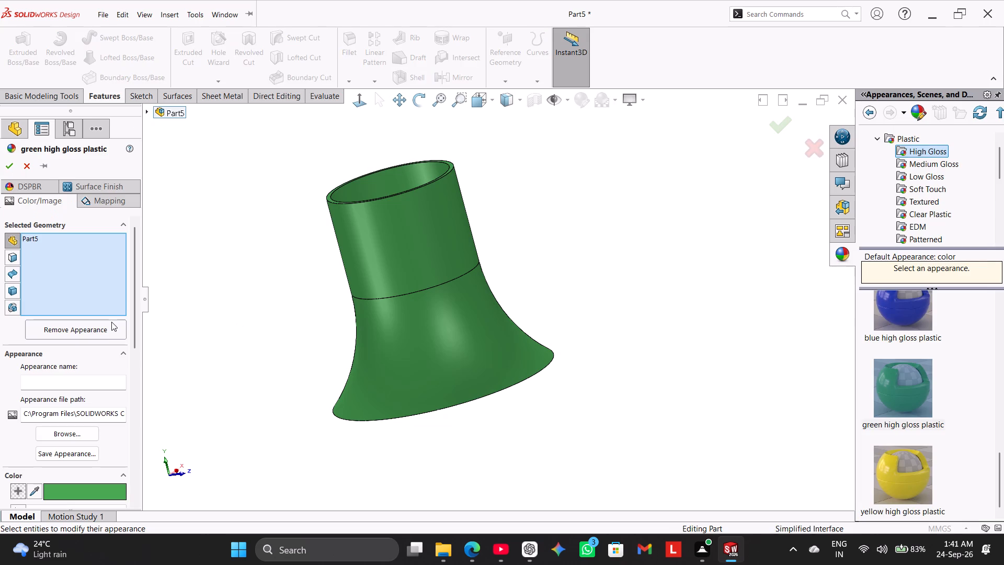
drag(136, 286, 144, 357)
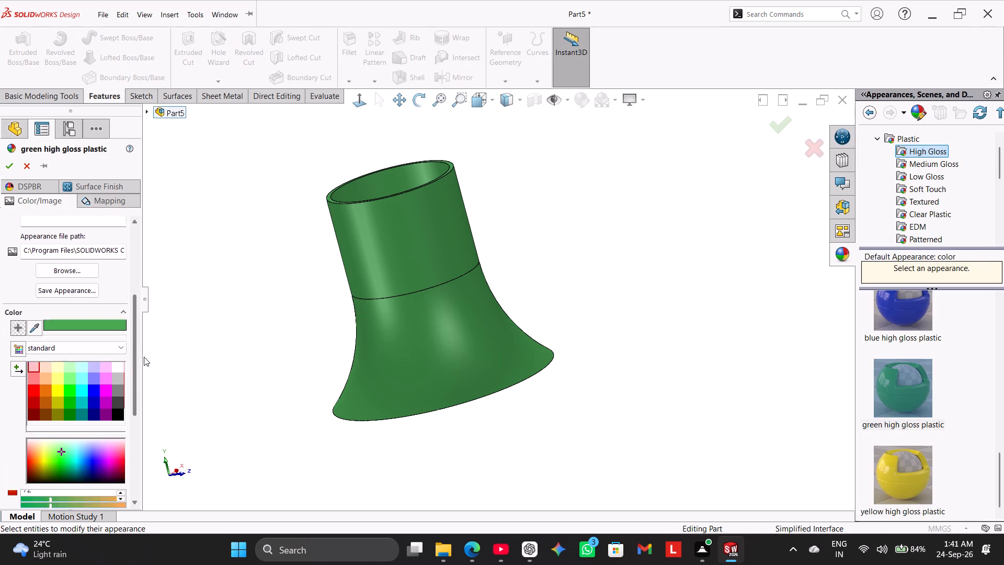
drag(144, 357, 144, 387)
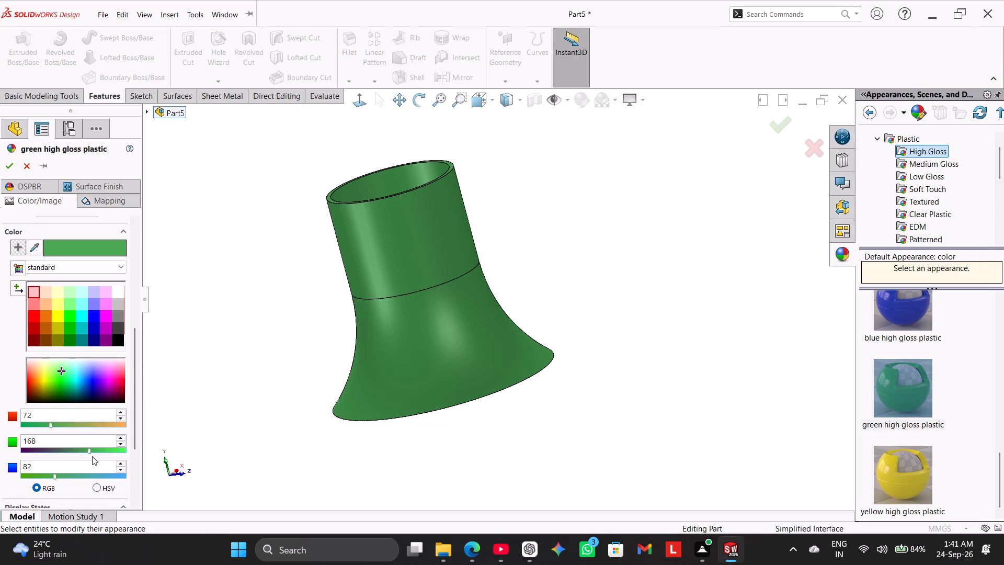
drag(88, 451, 111, 455)
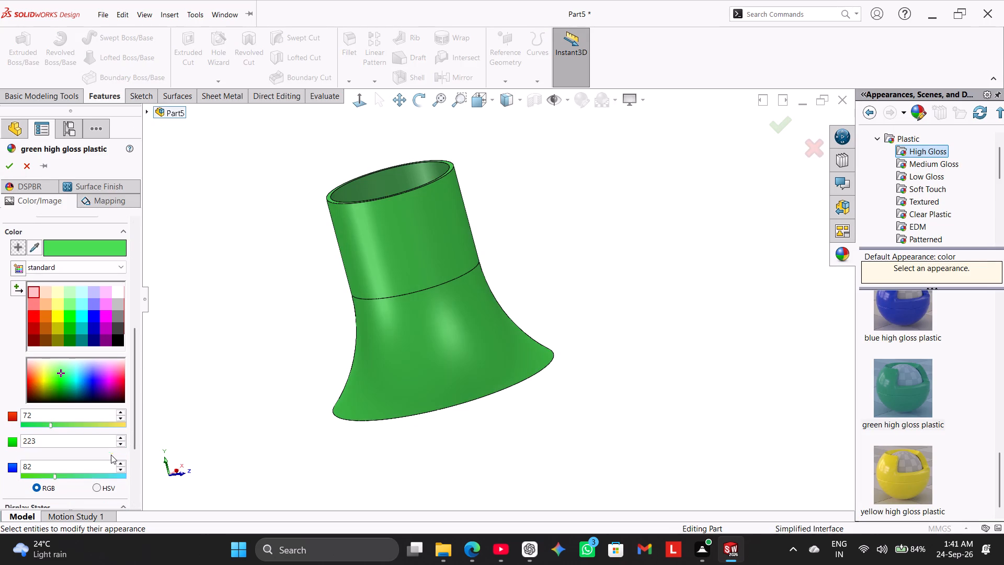
drag(111, 455, 111, 450)
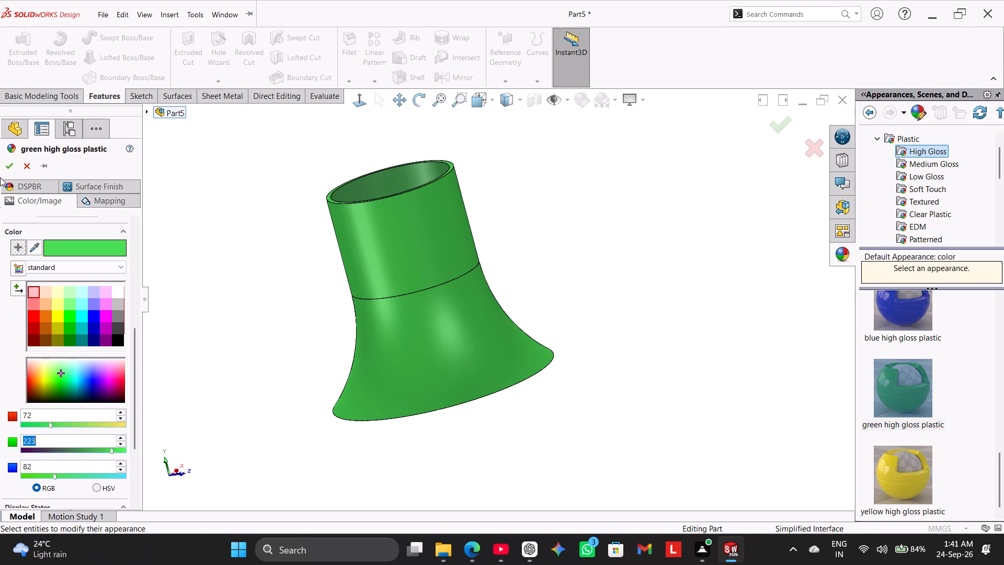
click(5, 165)
middle_drag(252, 319, 312, 291)
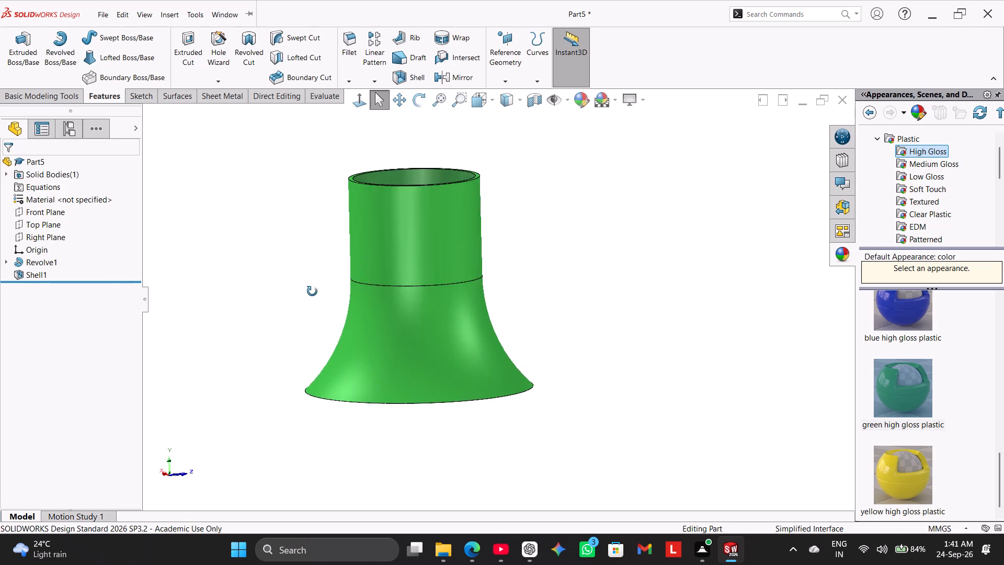
Create a reference plane offset 23 mm downward from the annular top rim face, with the offset direction flipped.
middle_drag(312, 291, 306, 367)
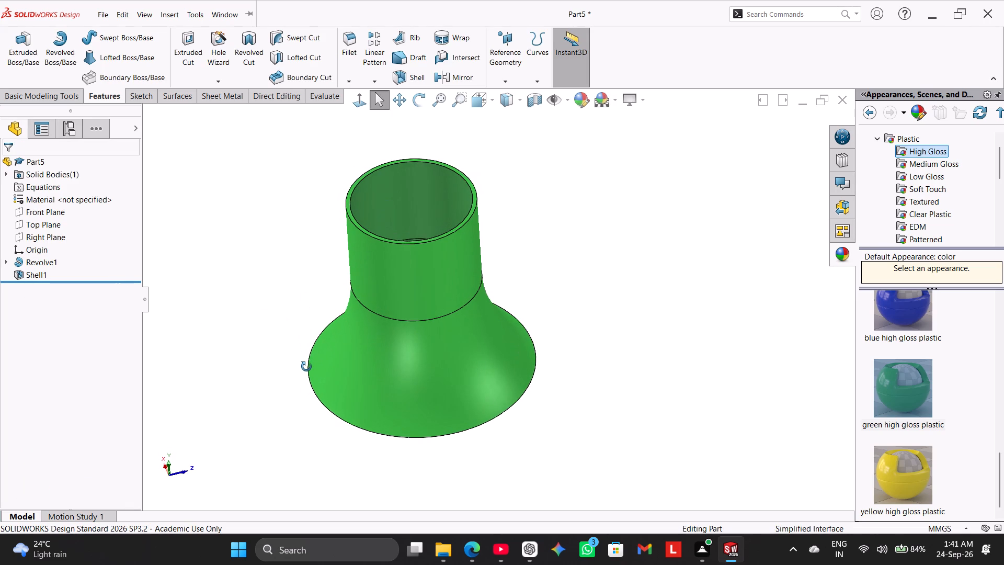
middle_drag(306, 367, 317, 359)
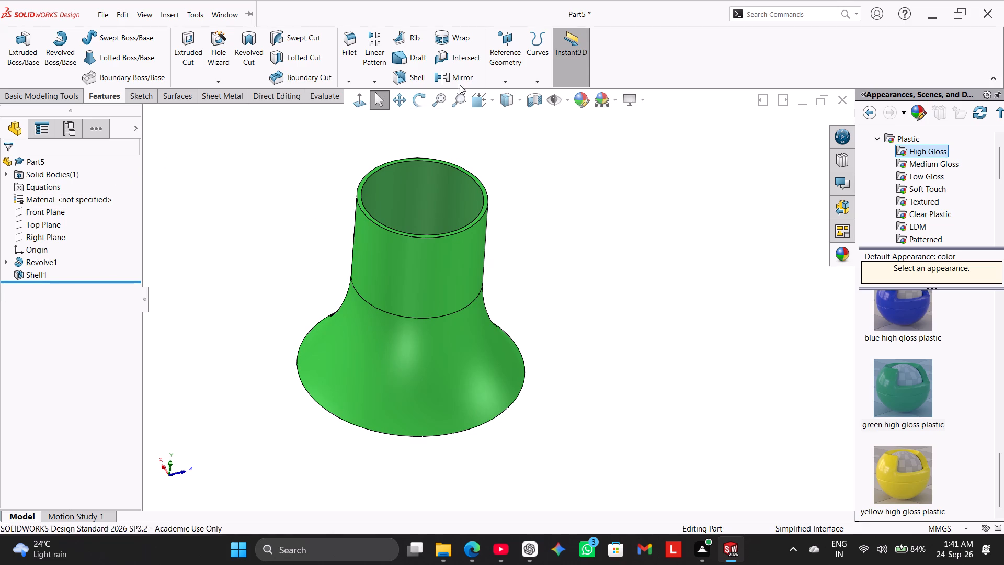
click(509, 81)
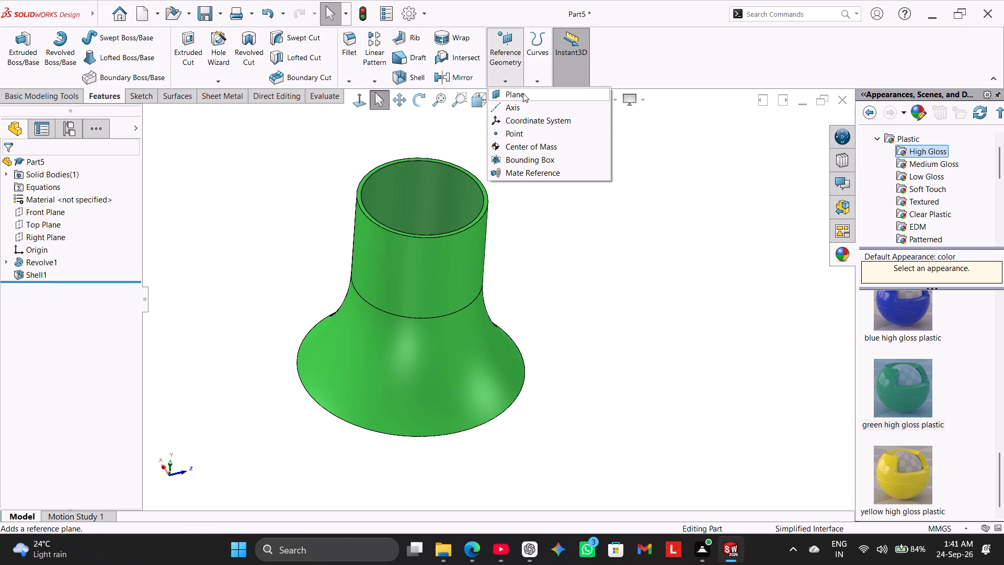
click(523, 93)
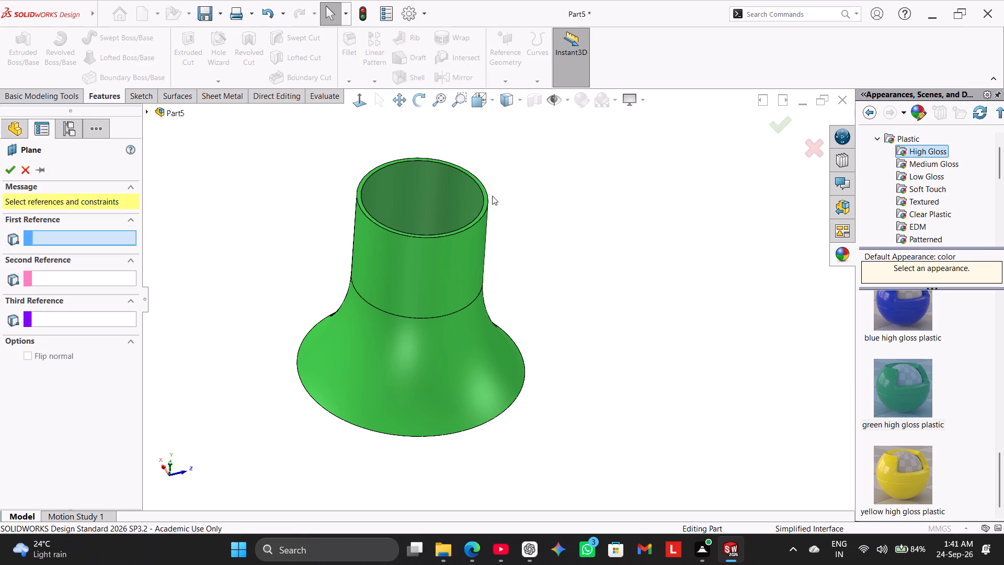
scroll(490, 191, down, 2)
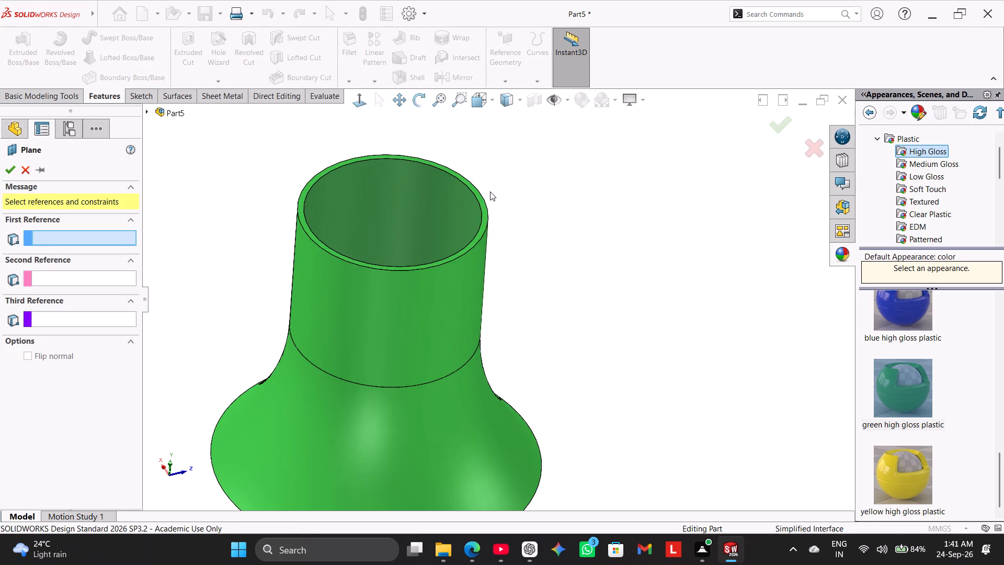
click(484, 219)
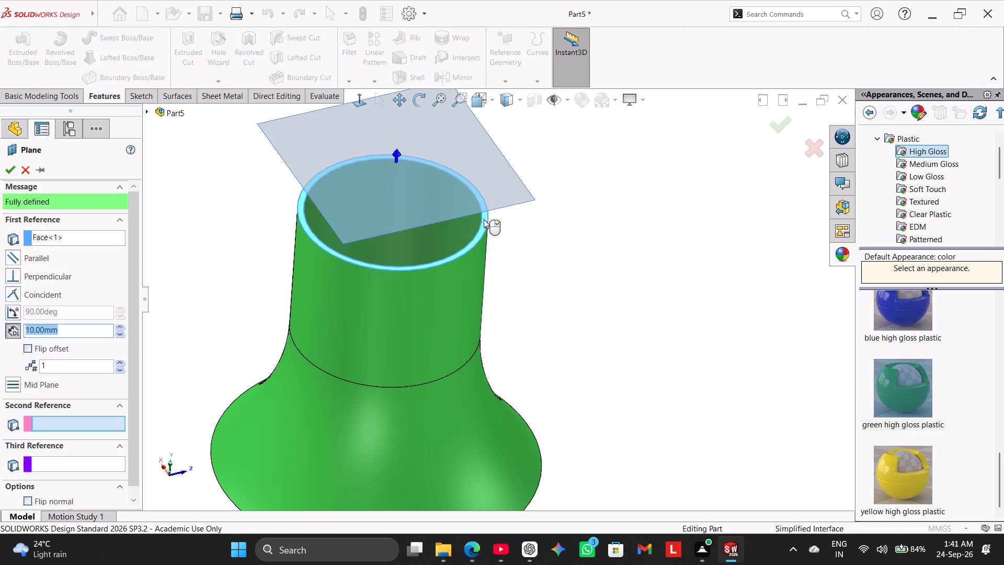
click(33, 347)
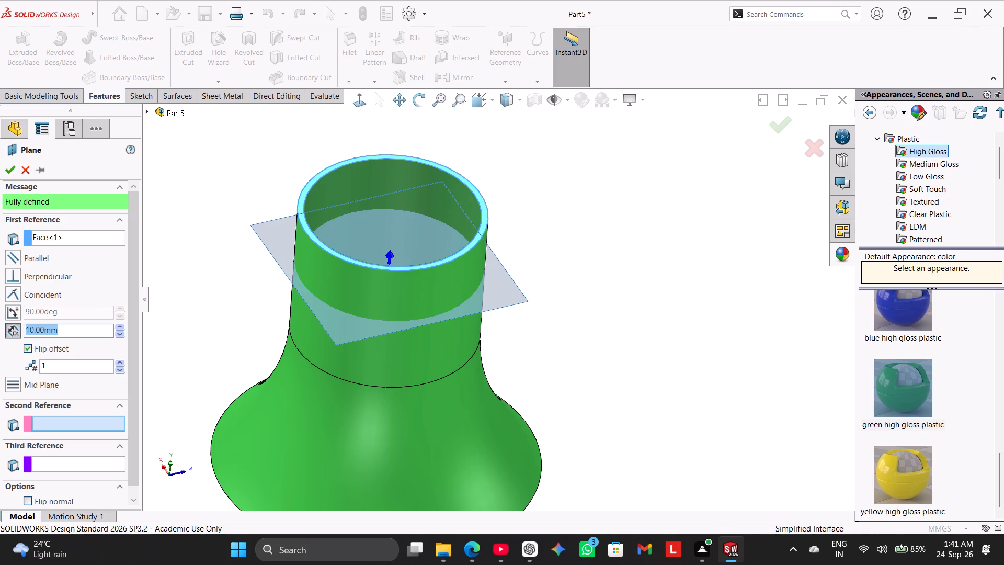
text(23)
key(Return)
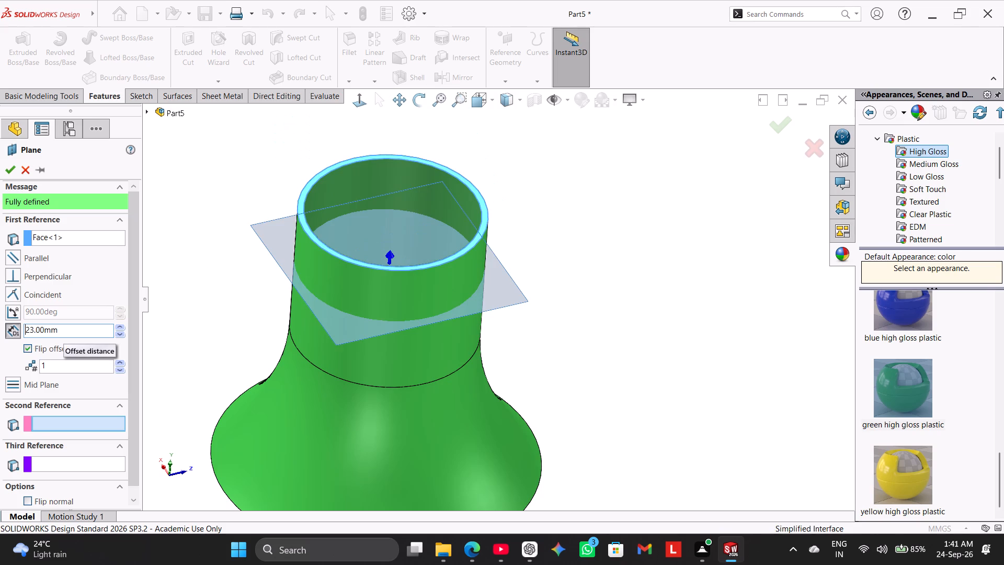
click(14, 172)
Open a new sketch on the offset reference plane.
right_click(274, 312)
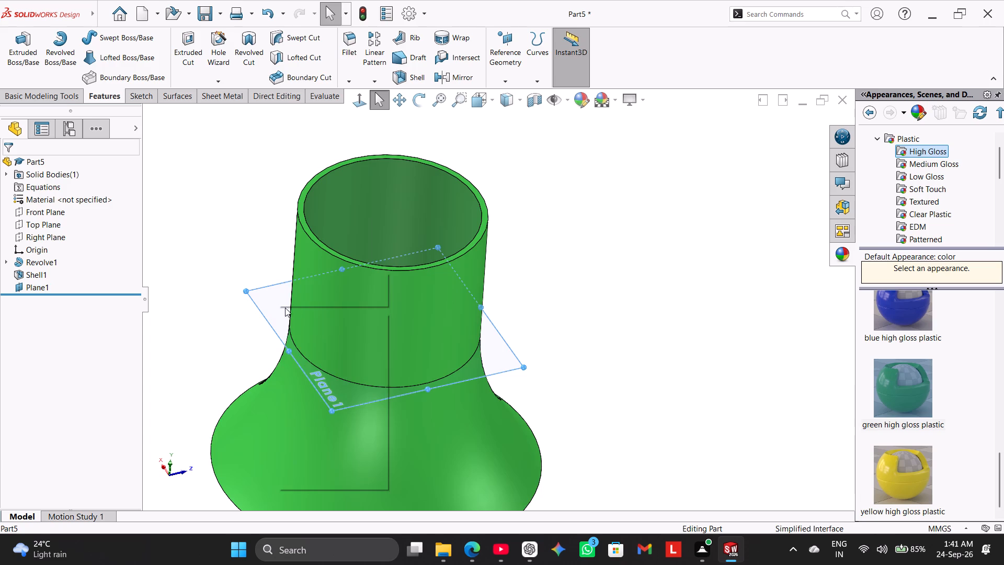
click(301, 297)
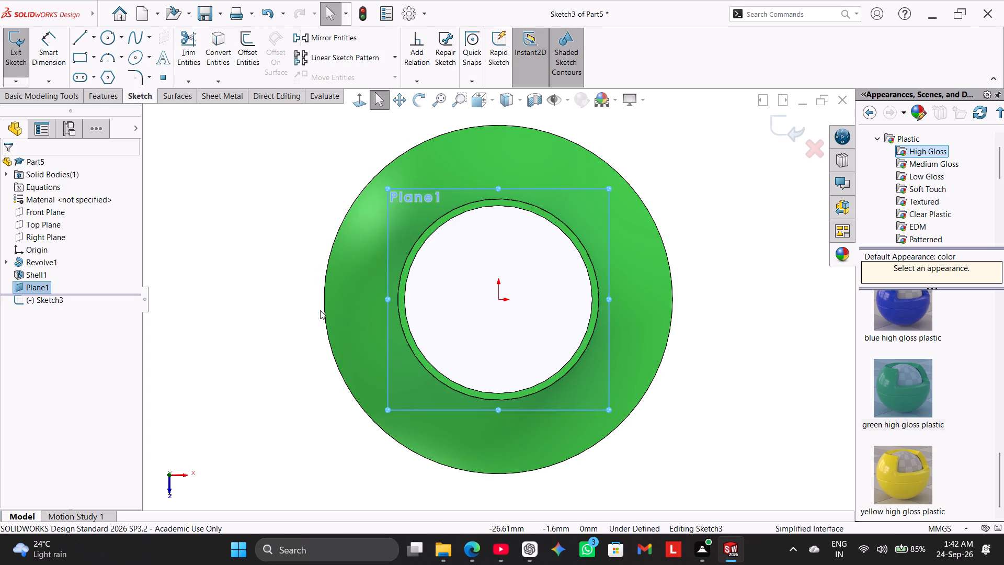
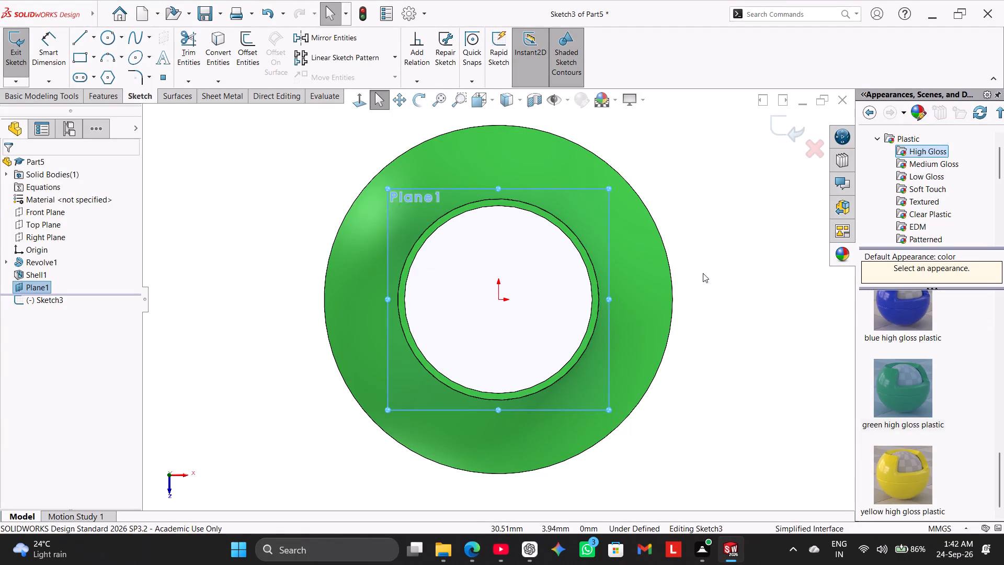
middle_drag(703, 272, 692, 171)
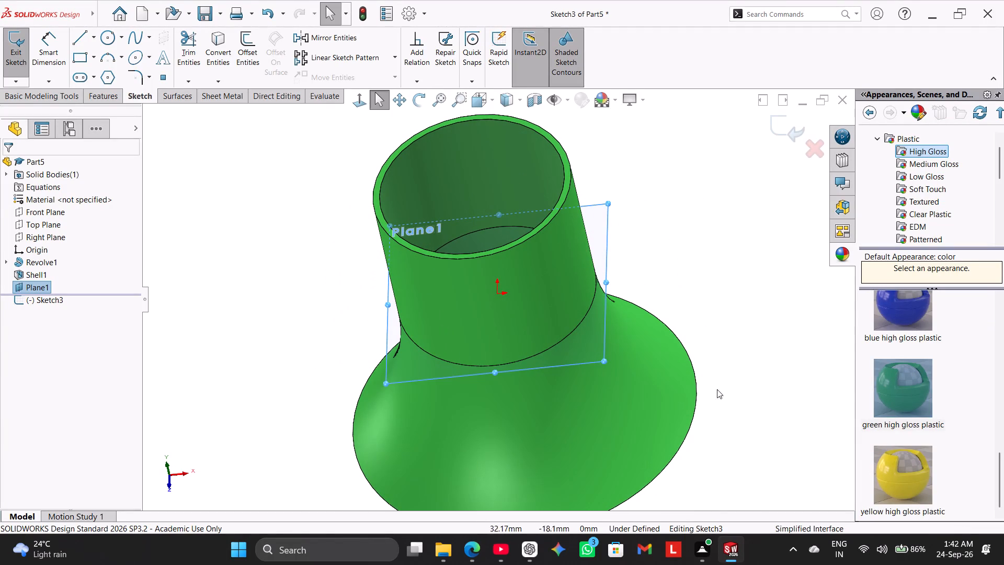
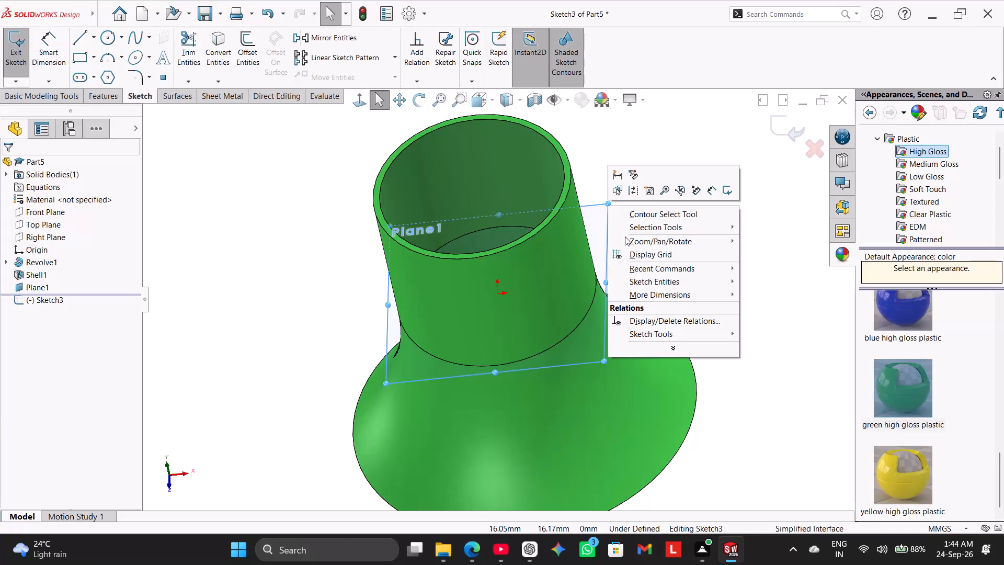
Exit the empty sketch and delete the reference plane Plane1.
click(266, 266)
right_click(41, 286)
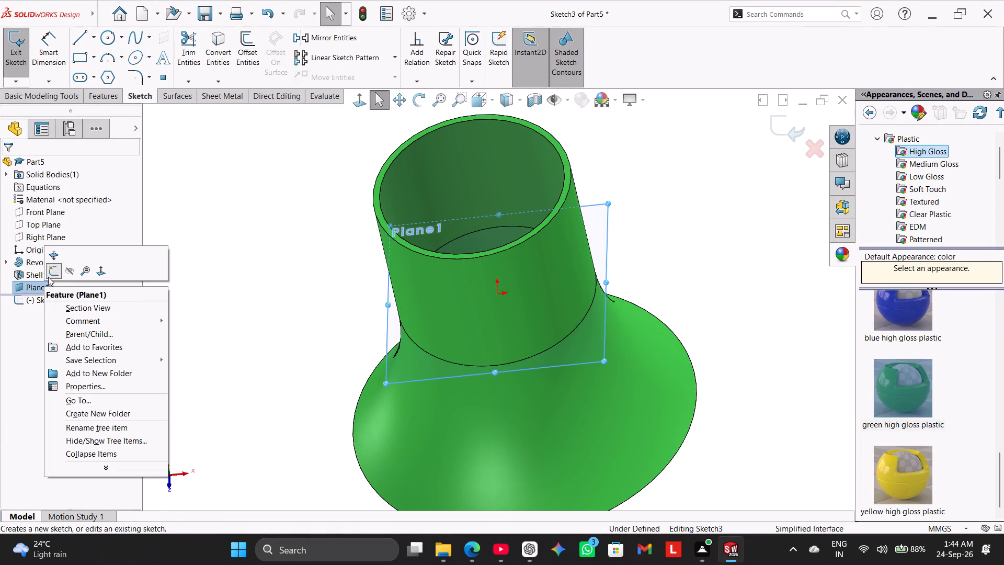
click(32, 318)
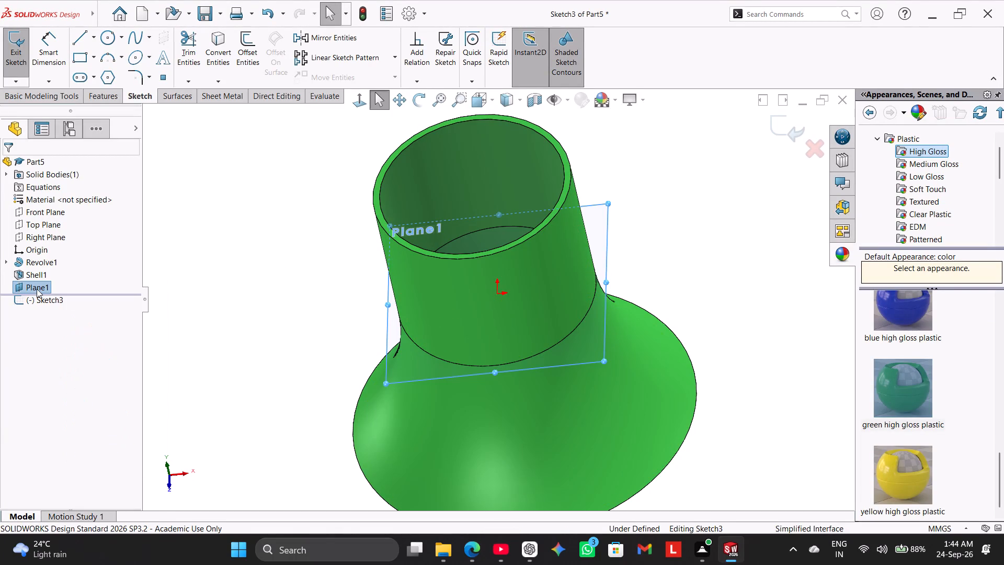
right_click(37, 289)
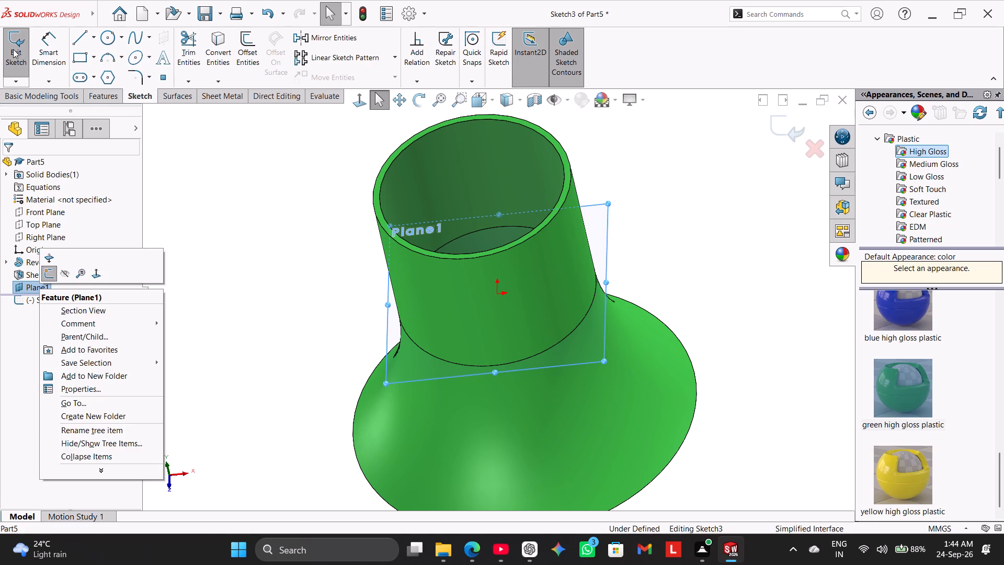
click(13, 49)
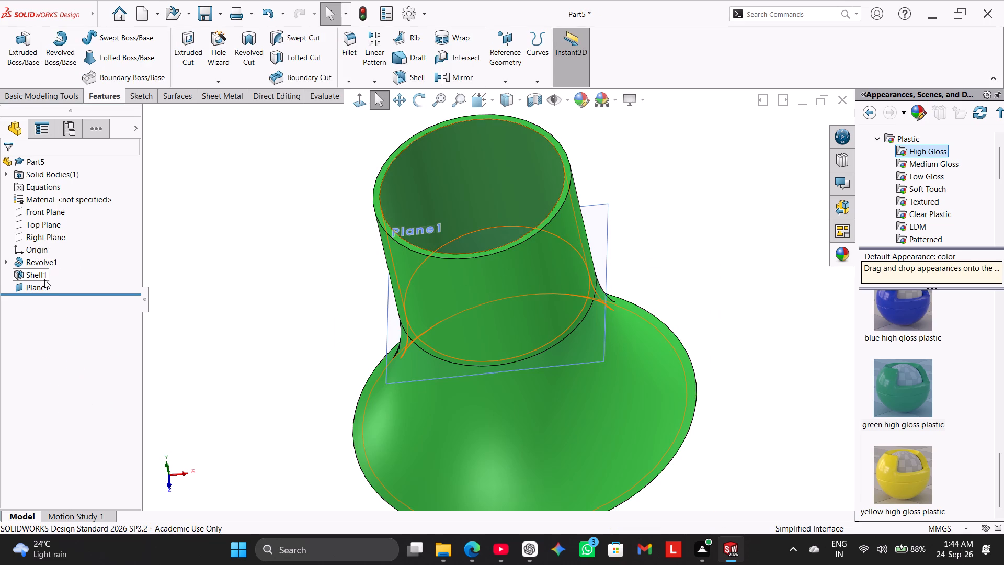
right_click(41, 284)
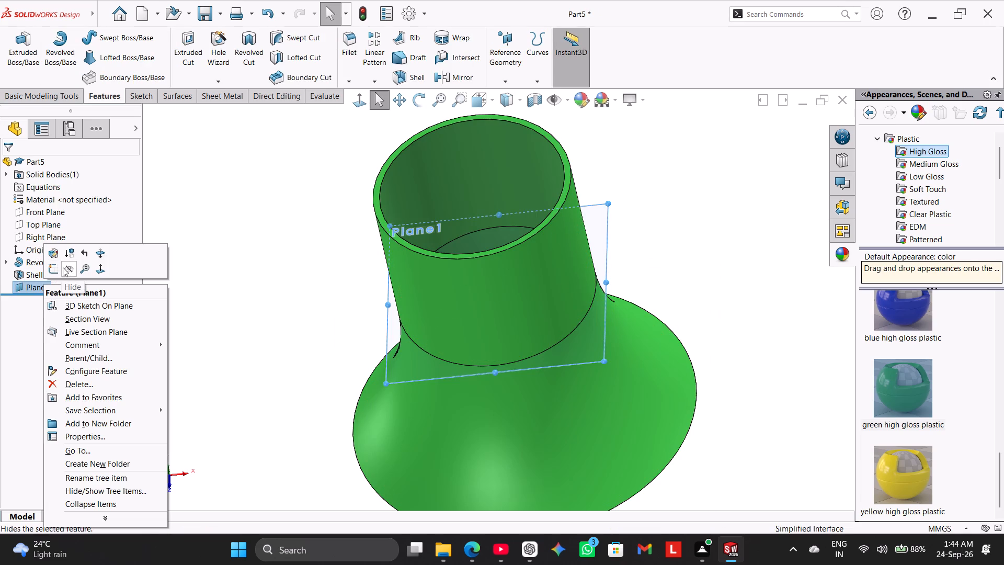
click(87, 380)
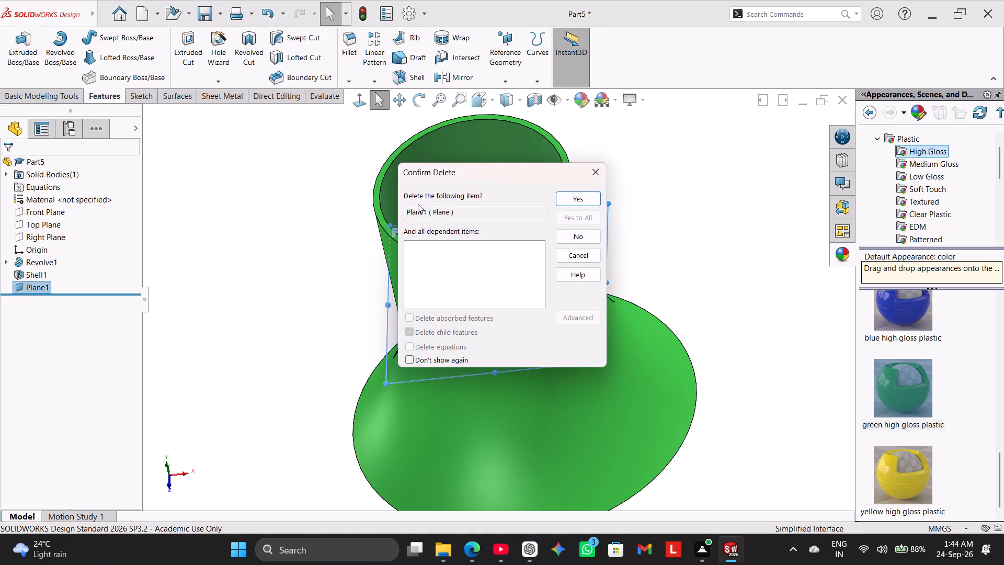
click(574, 206)
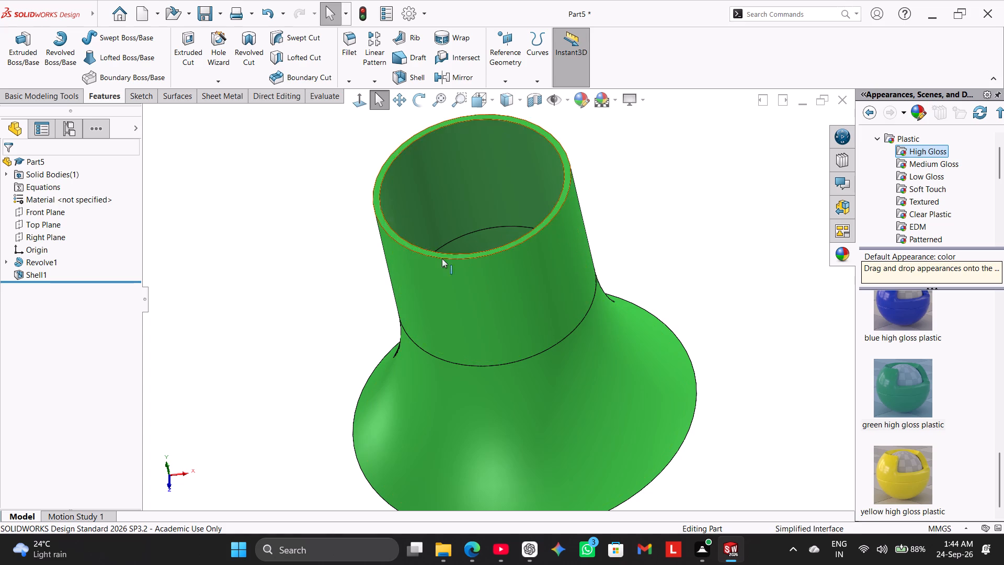
Sketch a corner rectangle about 5.4 by 2.6 mm on the Front Plane, starting where the neck's outer edge meets the flare.
click(54, 212)
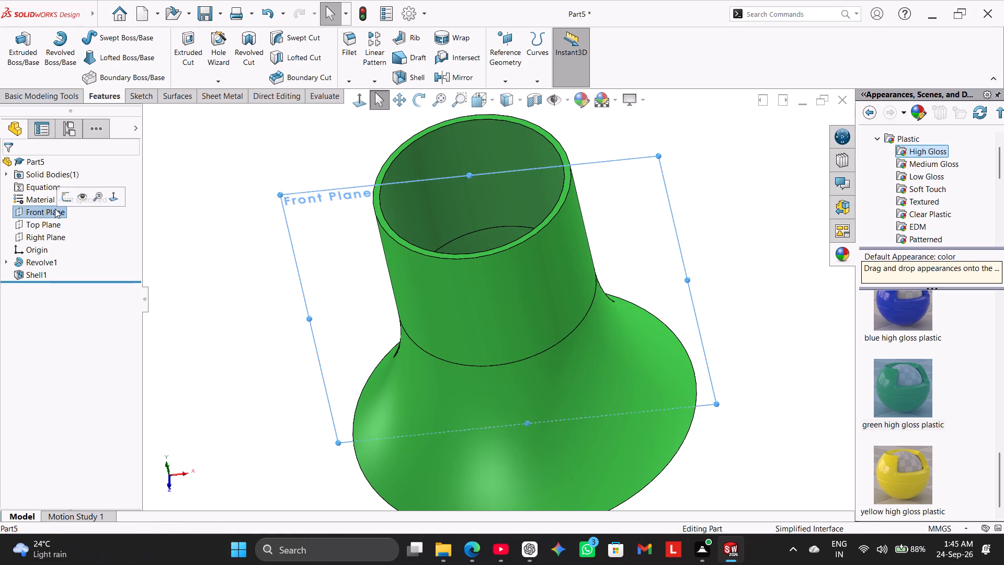
click(69, 196)
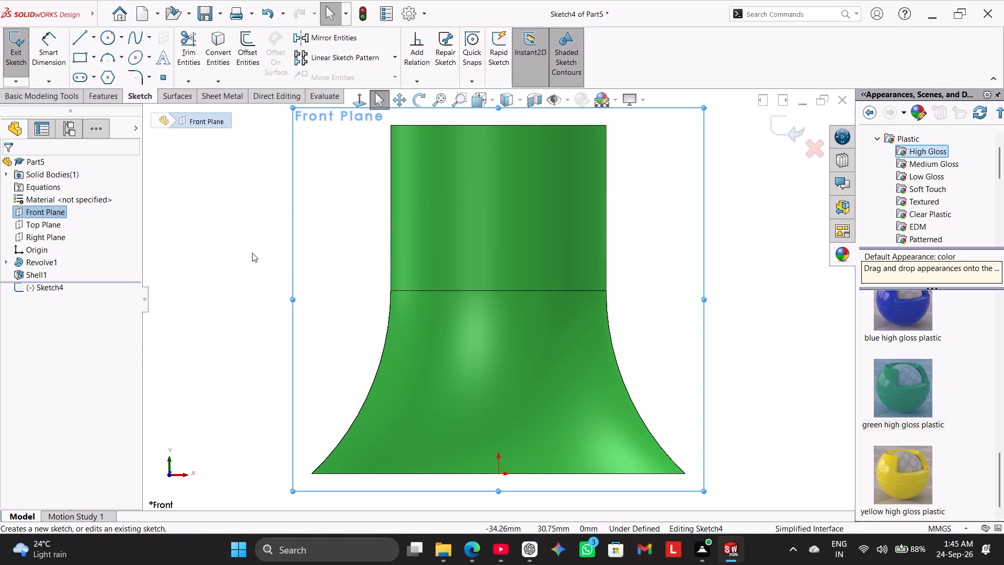
click(252, 253)
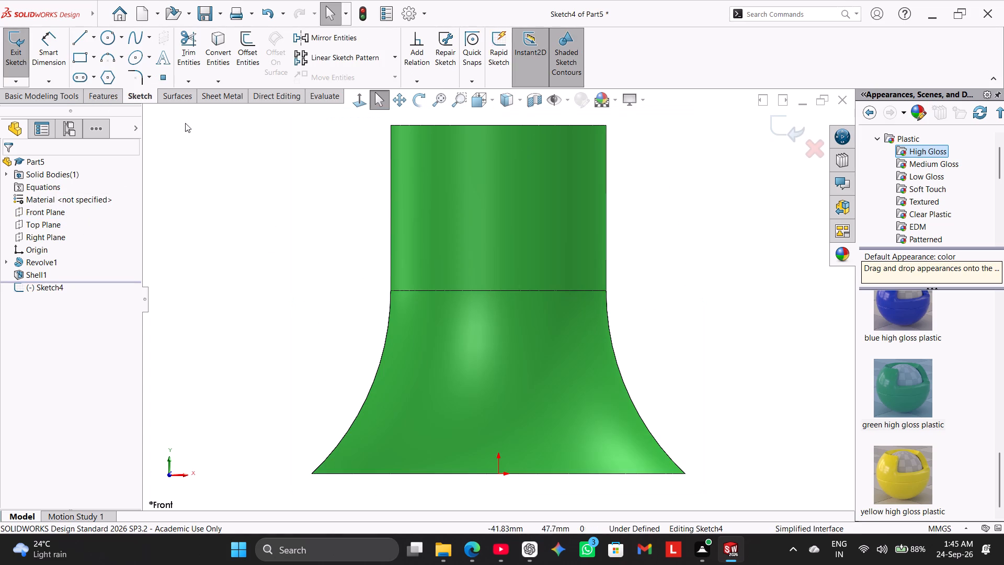
click(82, 58)
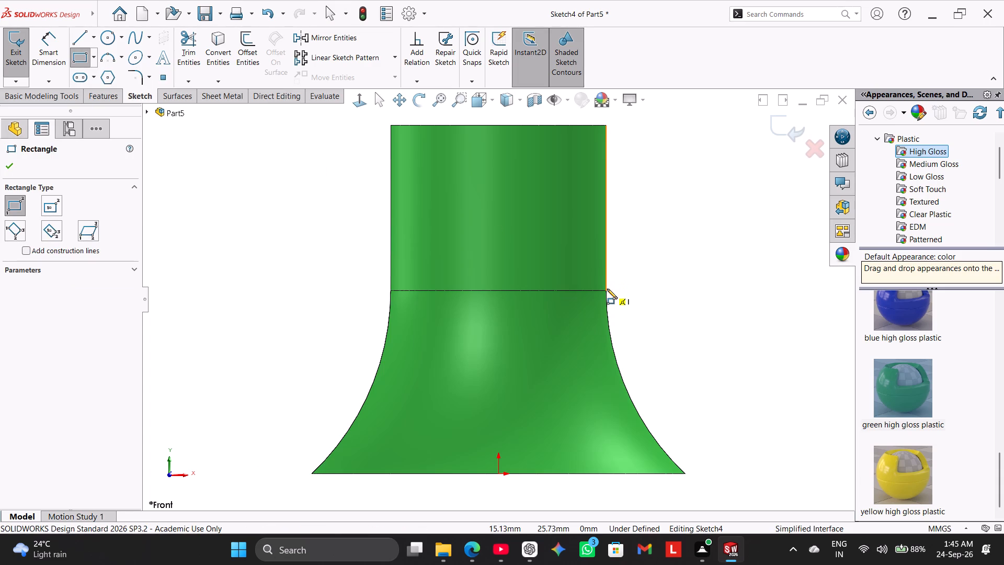
click(607, 289)
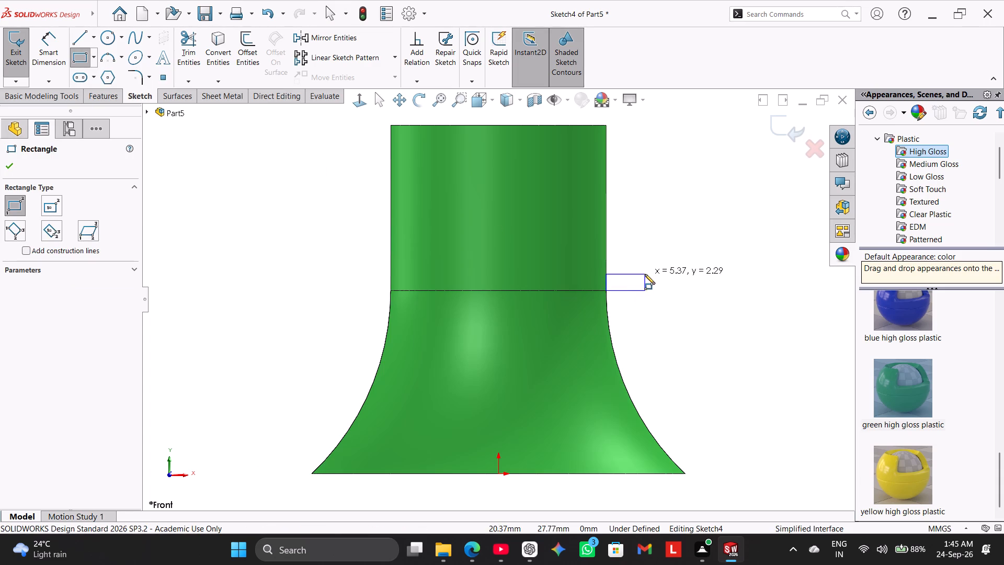
click(645, 272)
right_click(666, 240)
click(680, 244)
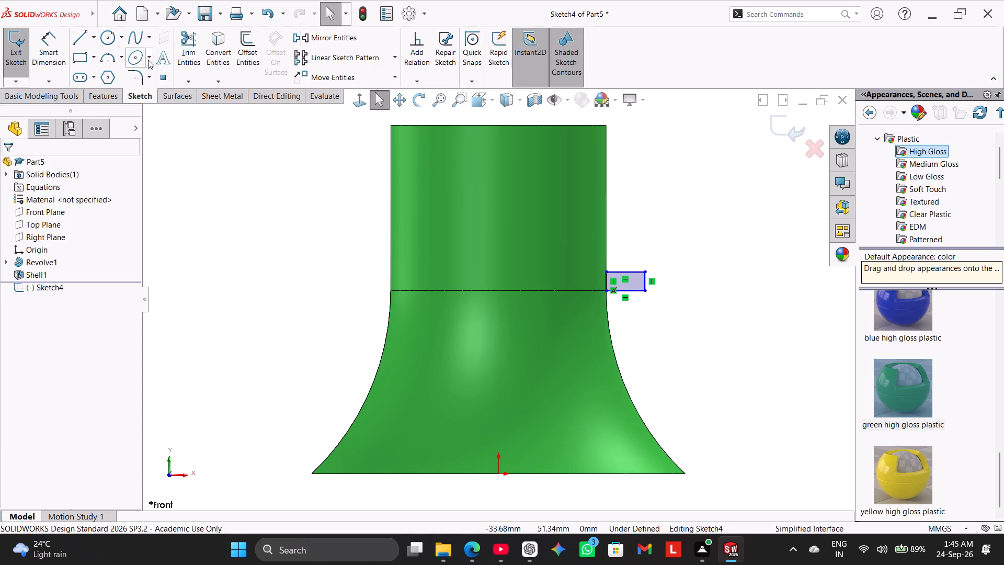
Dimension the rectangle to 2 mm high and 4 mm wide.
click(62, 42)
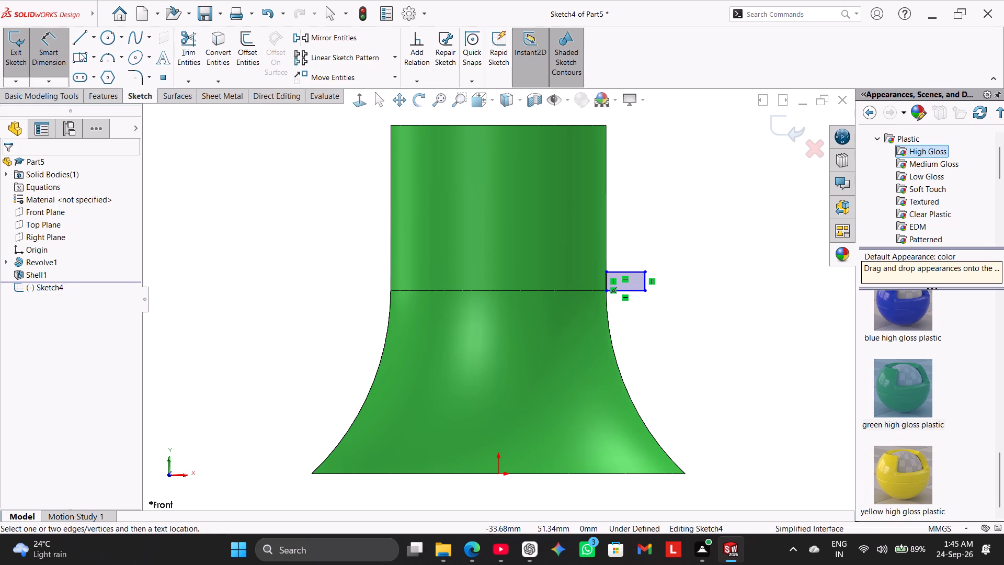
scroll(670, 280, down, 3)
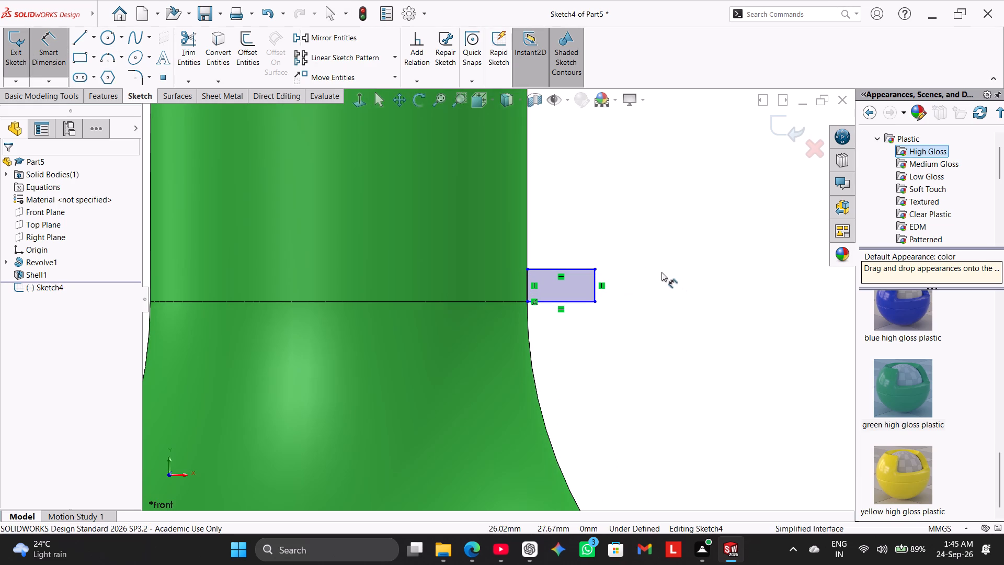
click(595, 278)
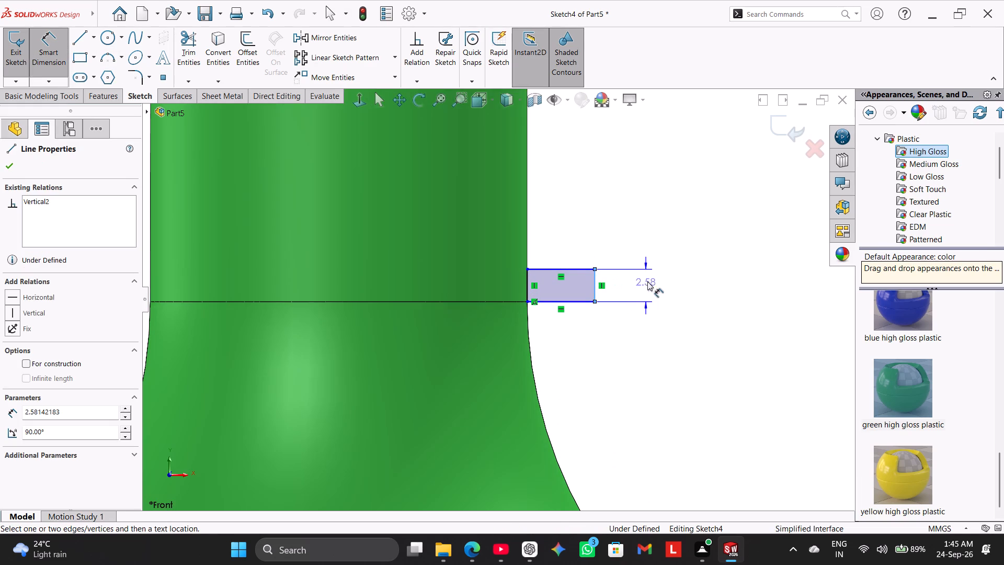
click(652, 282)
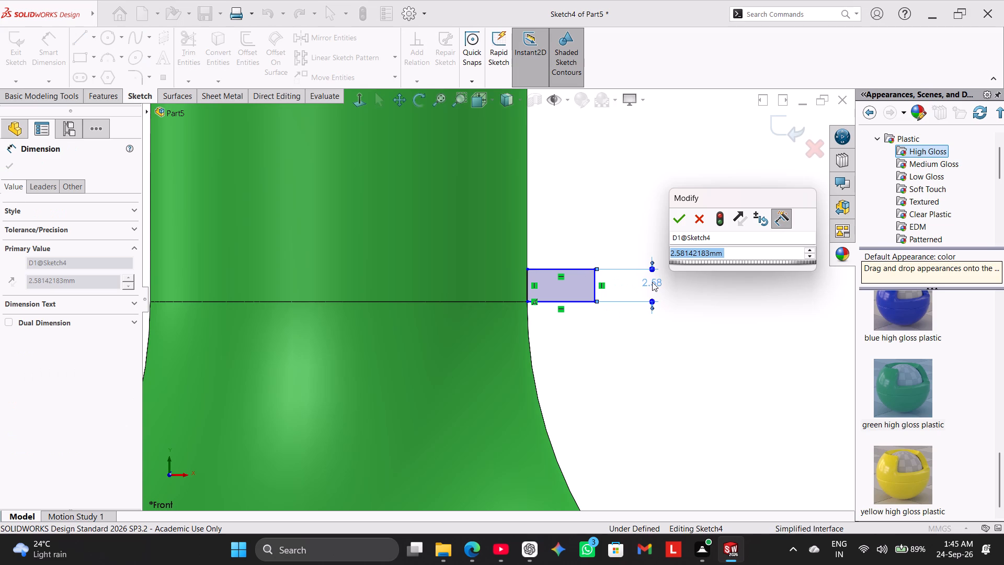
key(2)
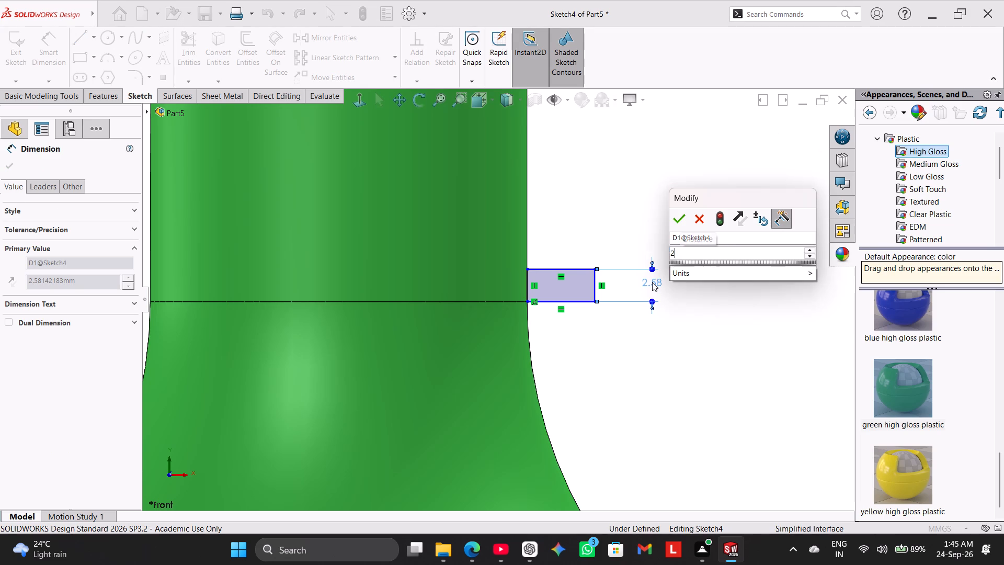
key(Return)
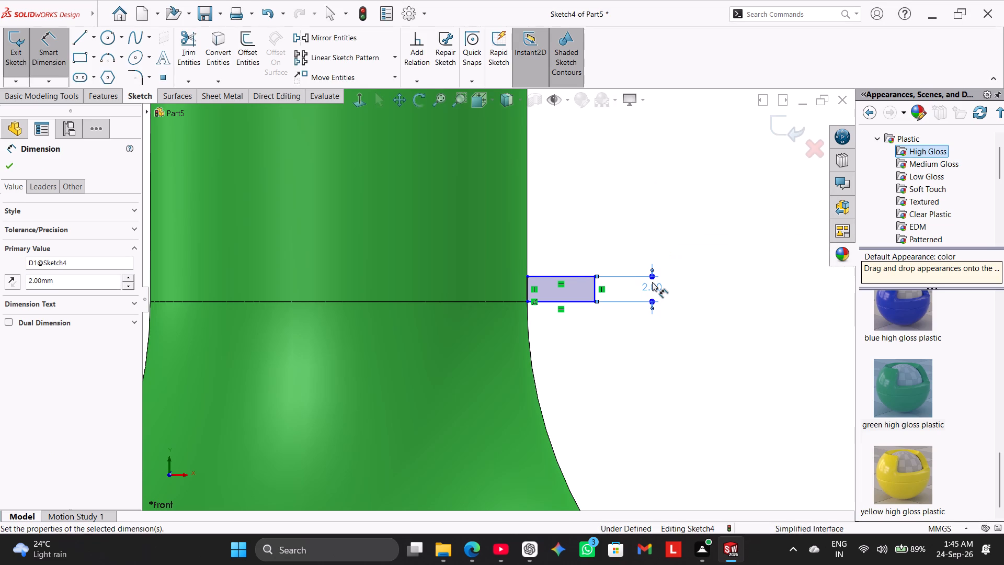
click(573, 276)
click(577, 227)
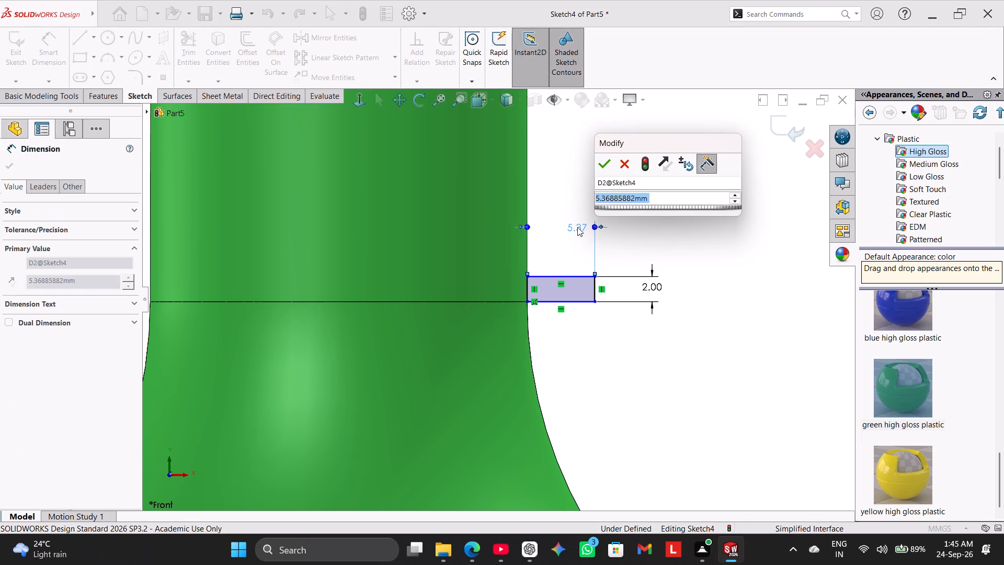
key(4)
key(Return)
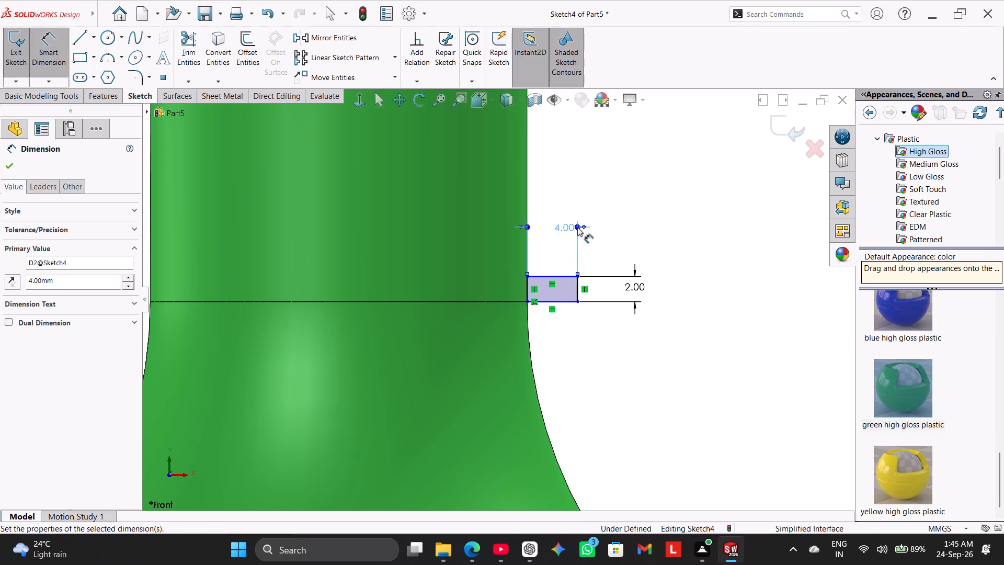
right_click(633, 202)
click(675, 230)
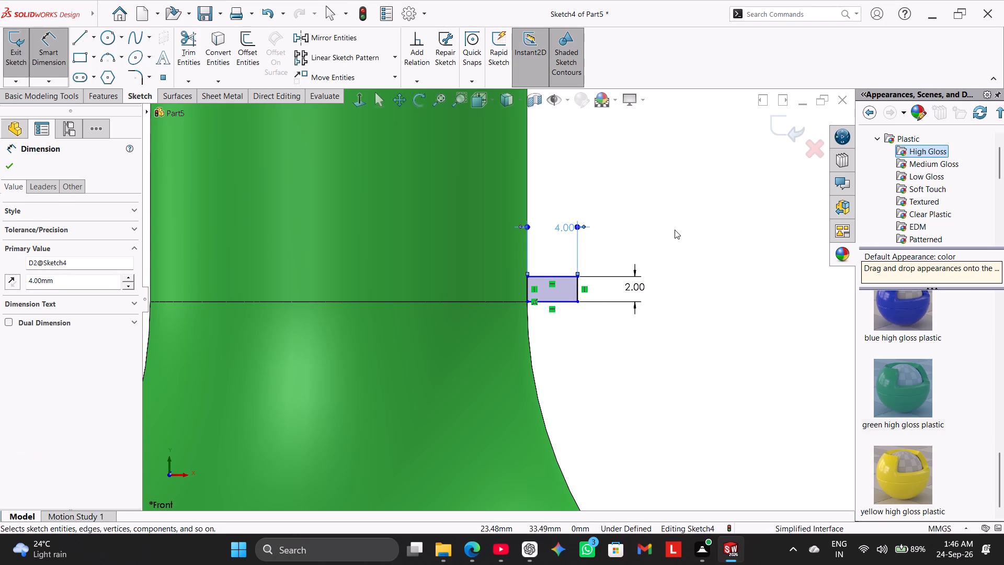
Dimension the vertical distance between the rectangle's bottom edge and the neck's top rim.
scroll(663, 221, up, 3)
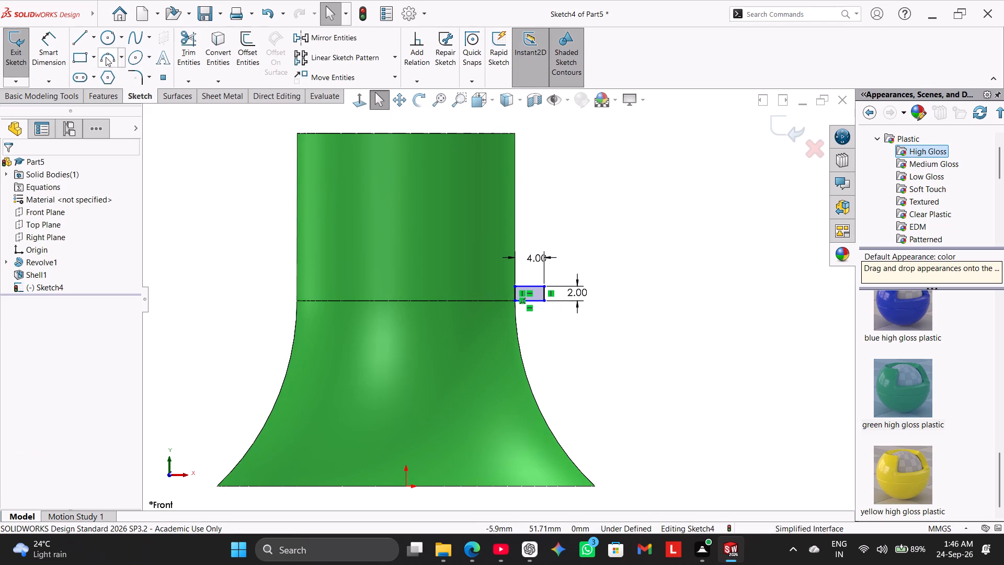
click(66, 46)
scroll(542, 280, down, 3)
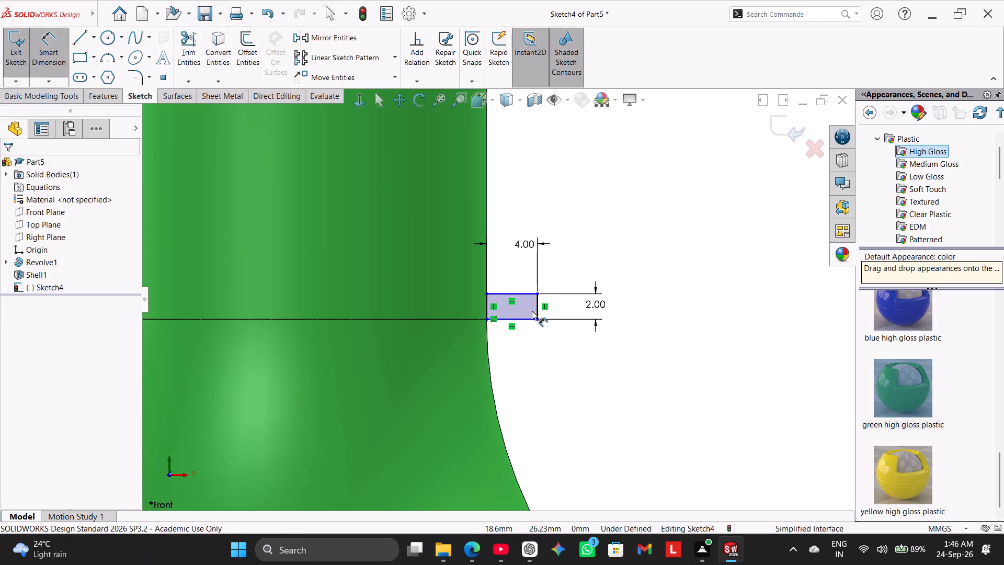
click(526, 317)
scroll(527, 193, up, 2)
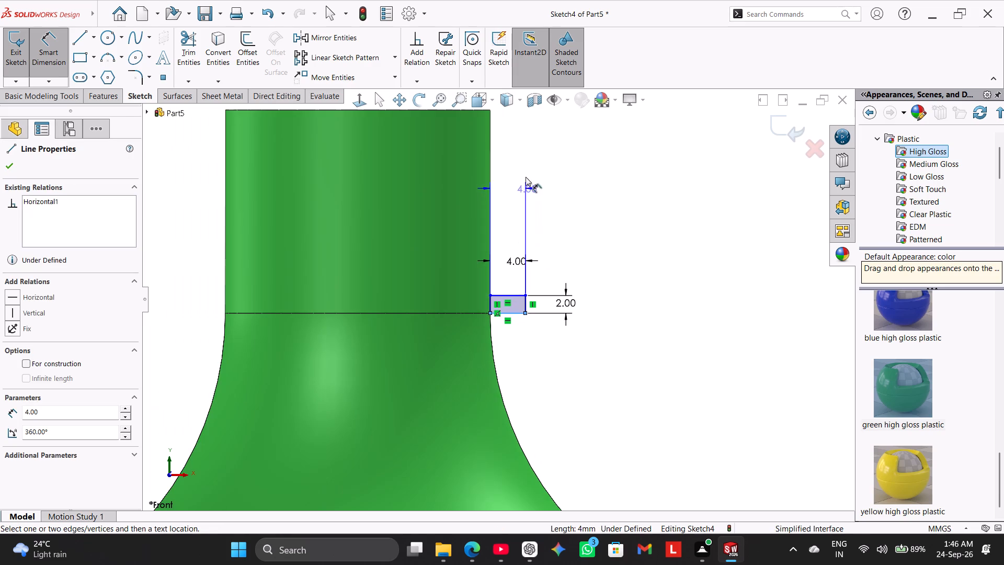
click(482, 111)
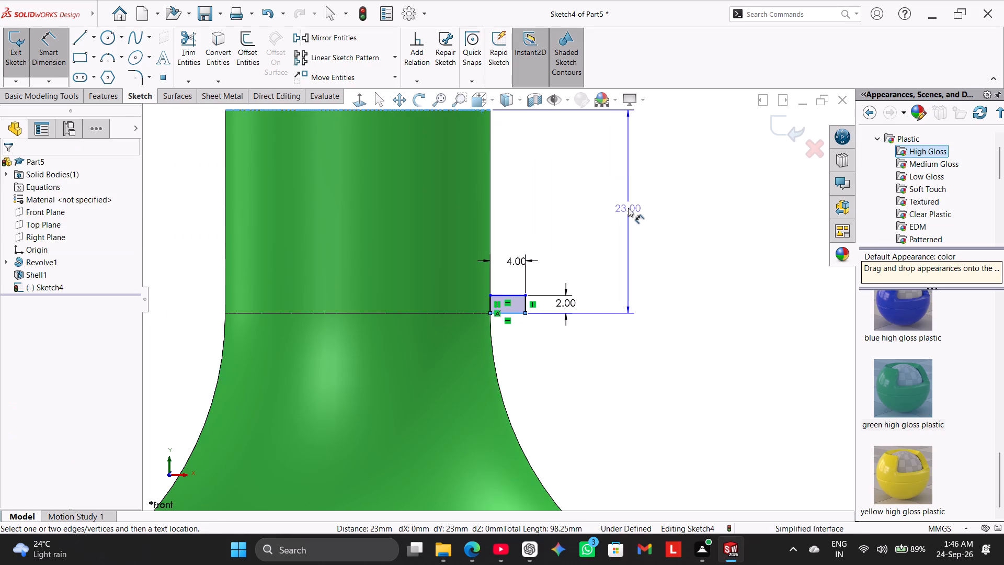
click(628, 208)
click(658, 145)
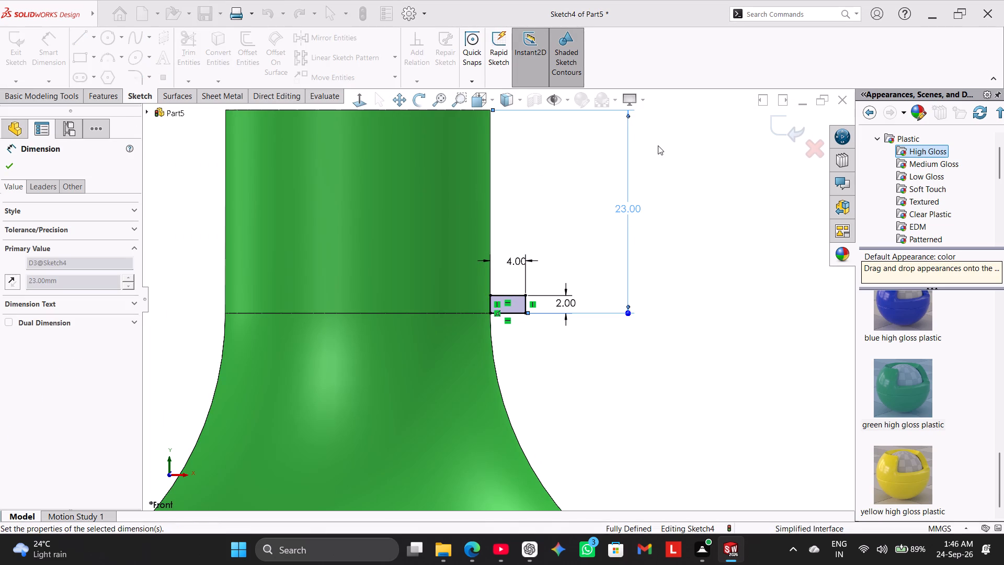
click(658, 145)
right_click(662, 167)
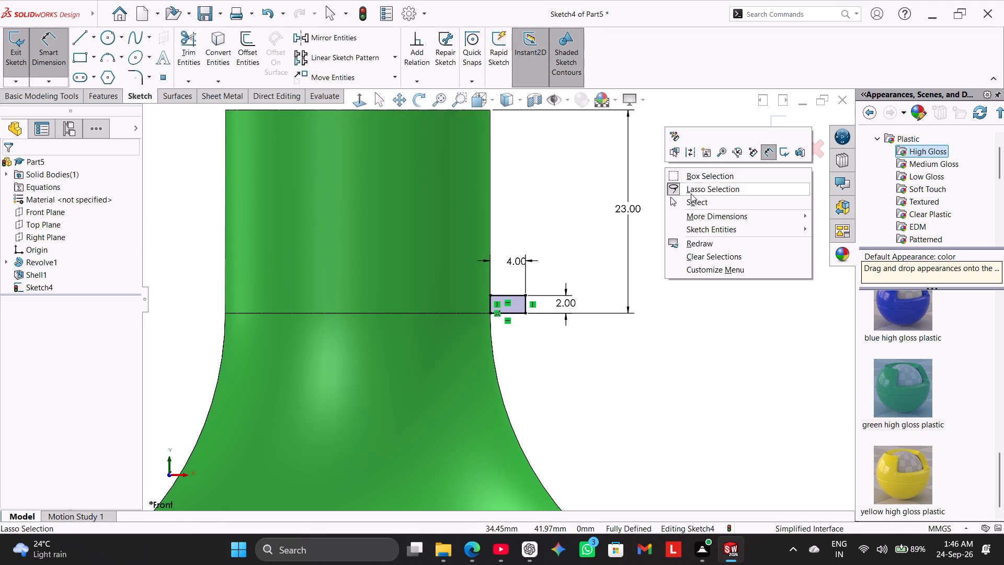
click(698, 199)
Draw a circle of about 1 mm radius centred on the midpoint of the rectangle's outer vertical edge.
scroll(548, 249, down, 2)
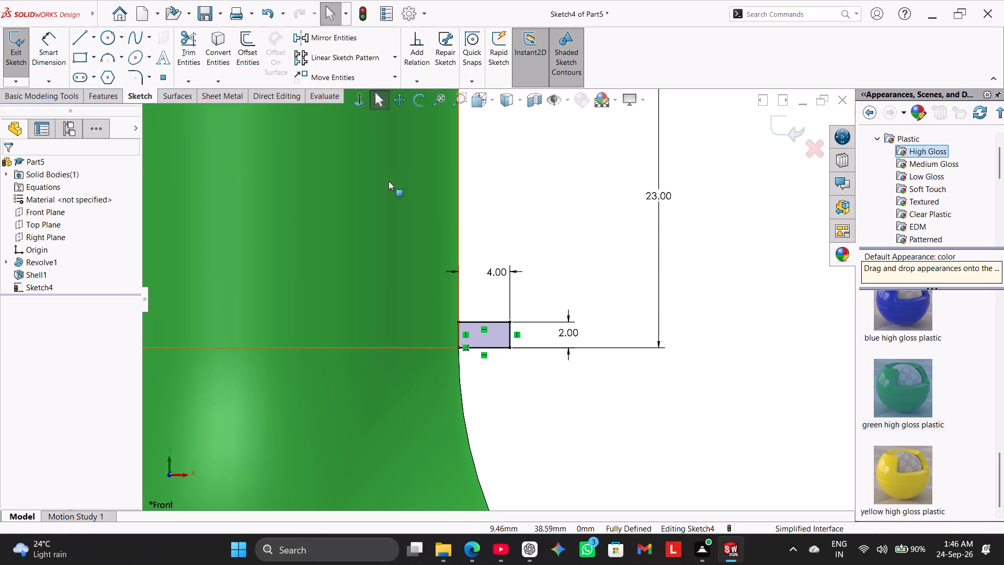
click(109, 37)
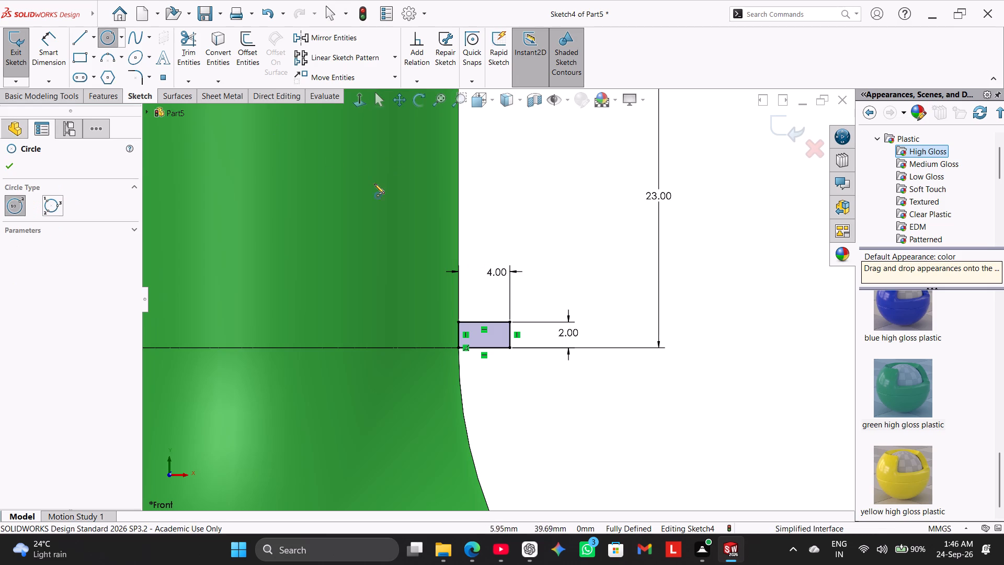
scroll(508, 288, down, 7)
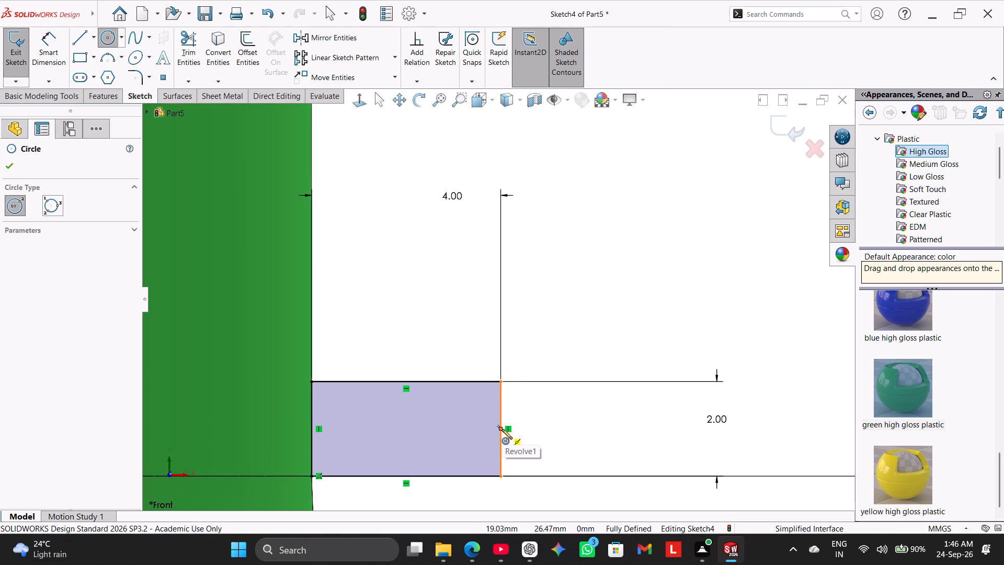
click(502, 429)
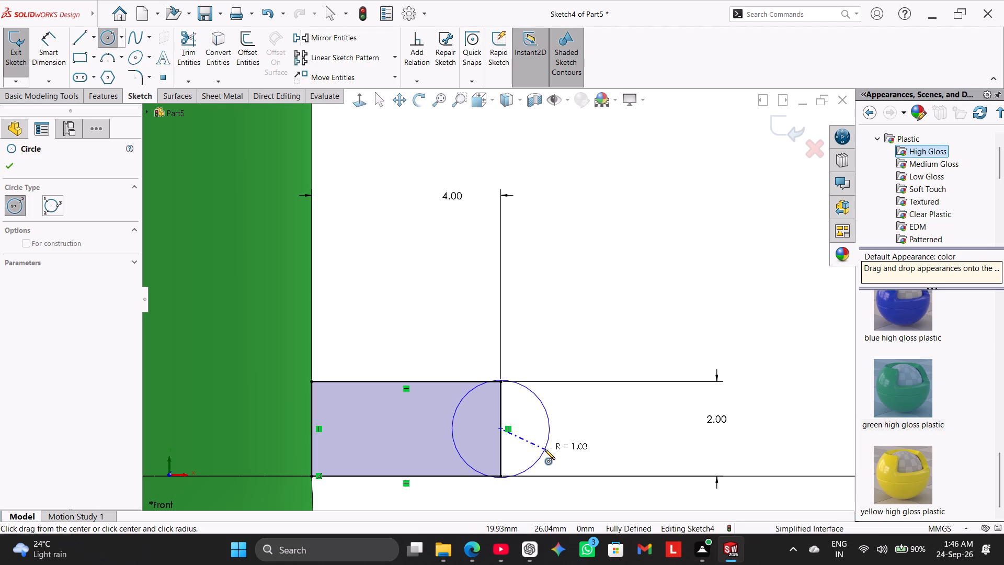
click(545, 449)
right_click(564, 351)
click(586, 358)
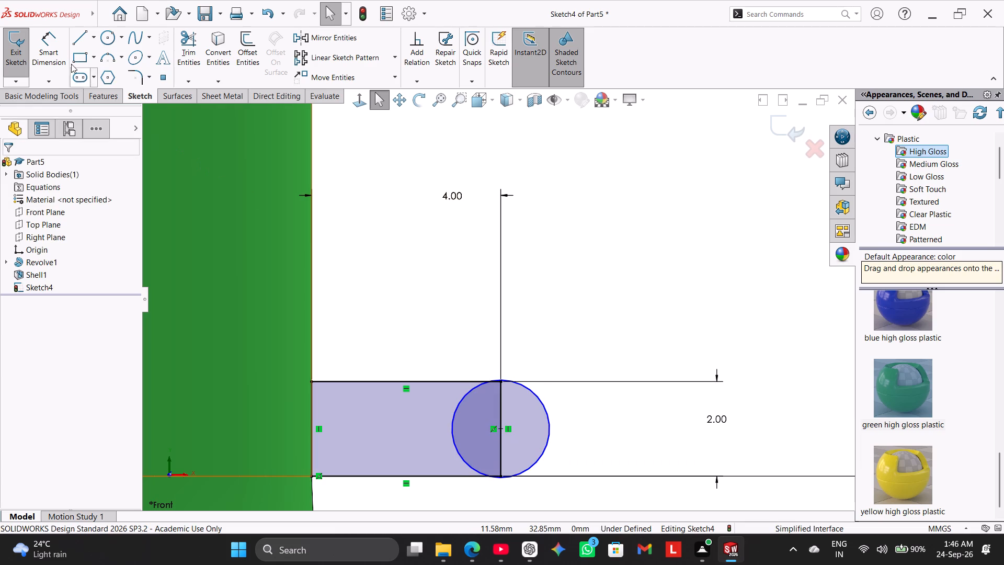
Dimension the circle at the rectangle's outer end to a diameter of 2 mm.
click(44, 32)
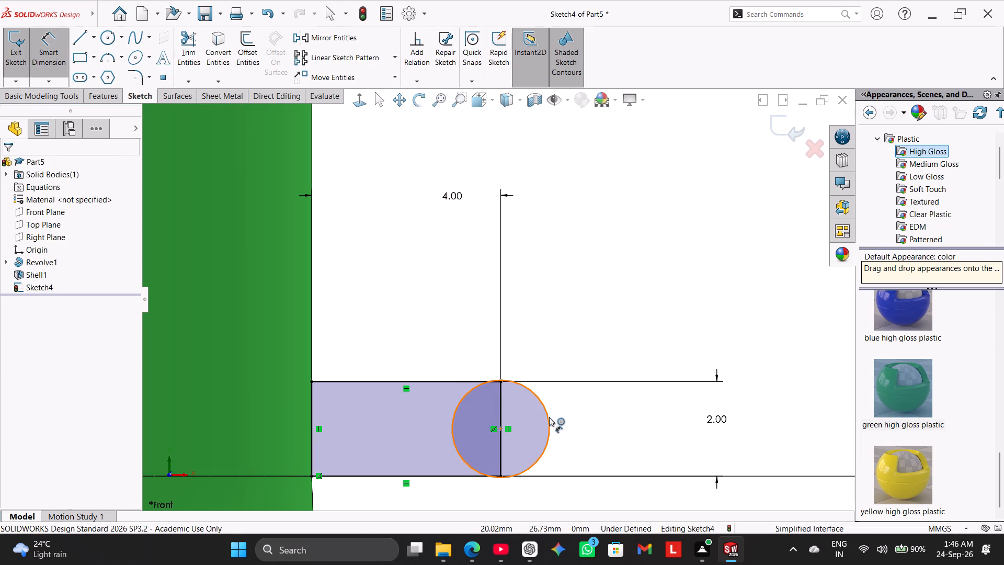
click(549, 417)
click(631, 352)
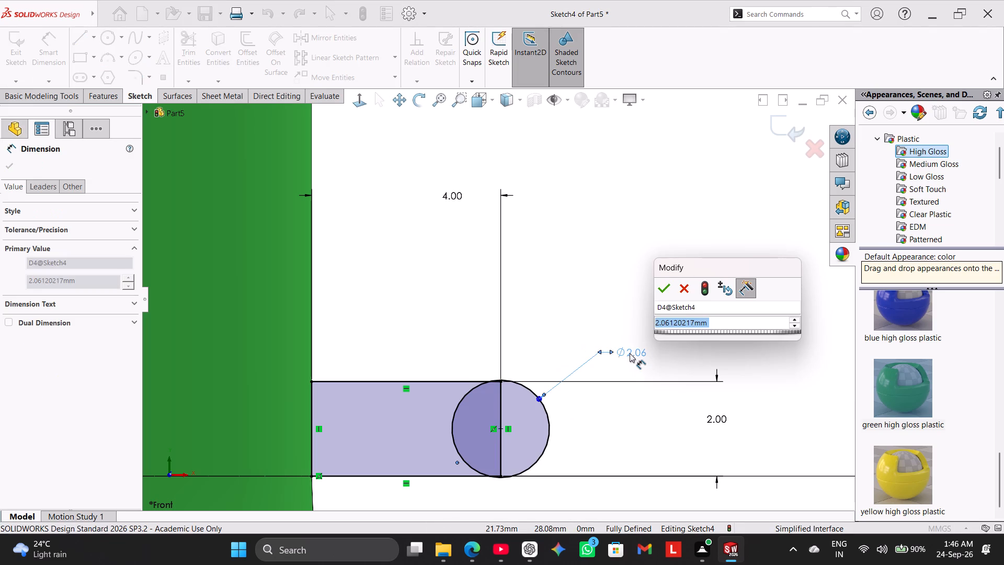
key(2)
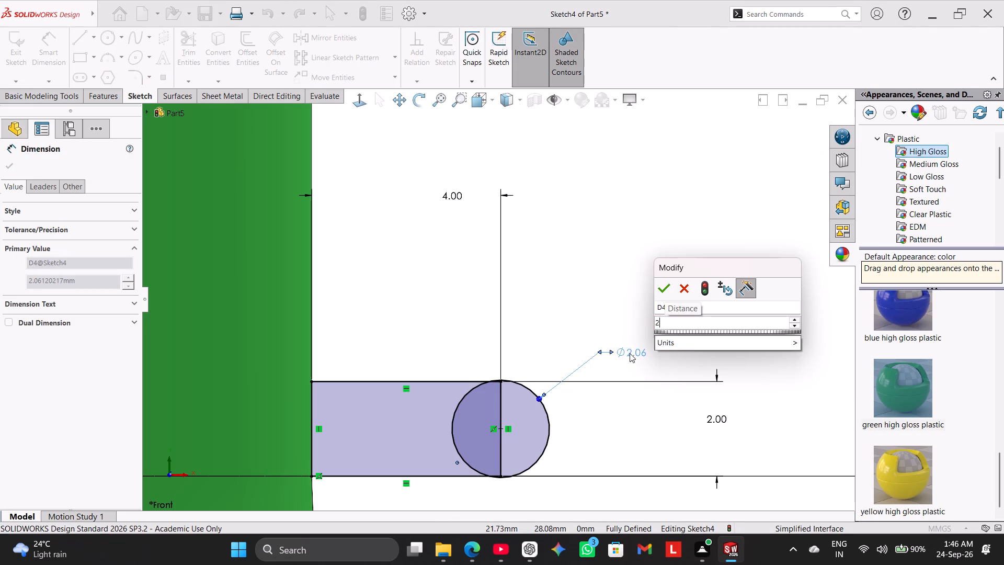
key(Return)
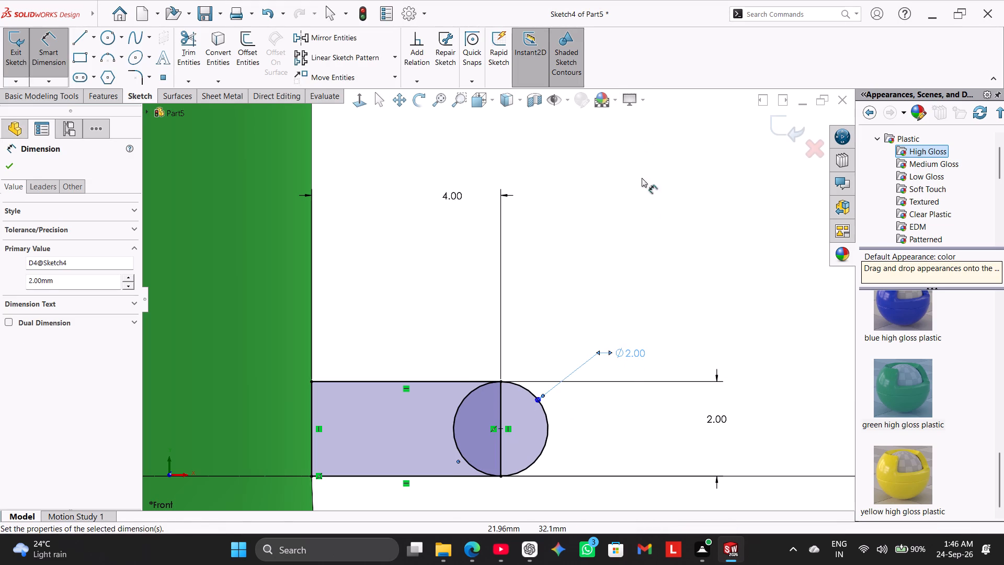
right_click(642, 202)
click(702, 236)
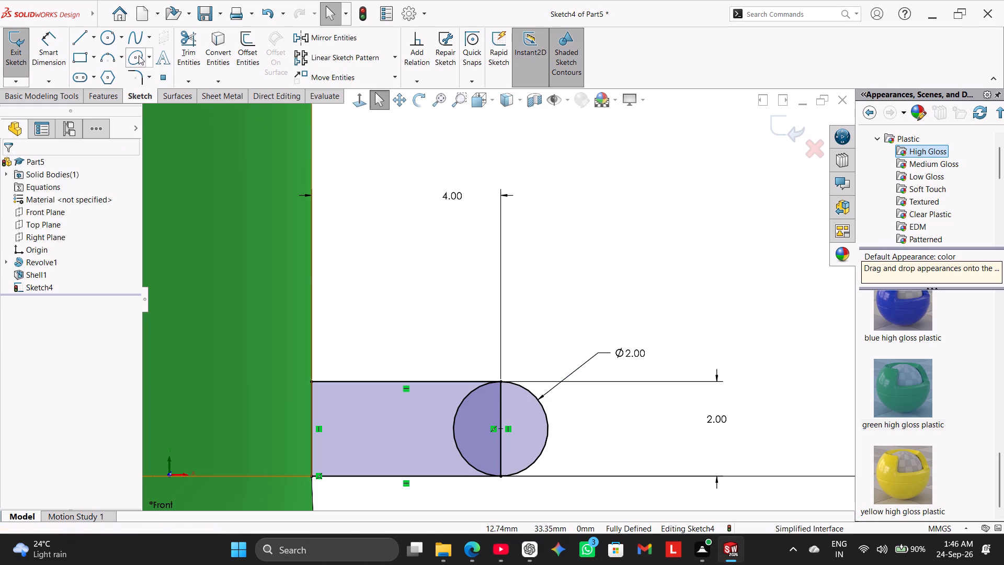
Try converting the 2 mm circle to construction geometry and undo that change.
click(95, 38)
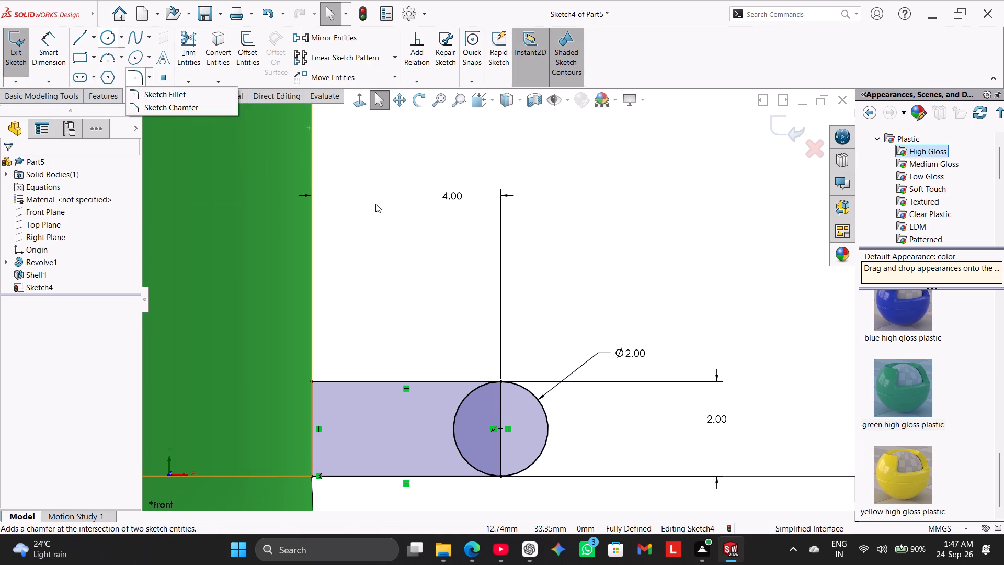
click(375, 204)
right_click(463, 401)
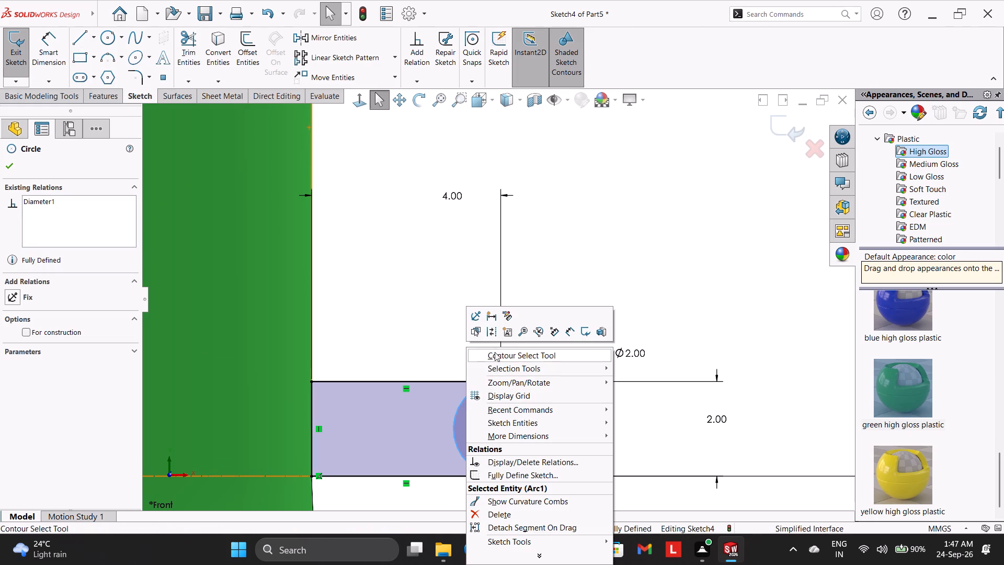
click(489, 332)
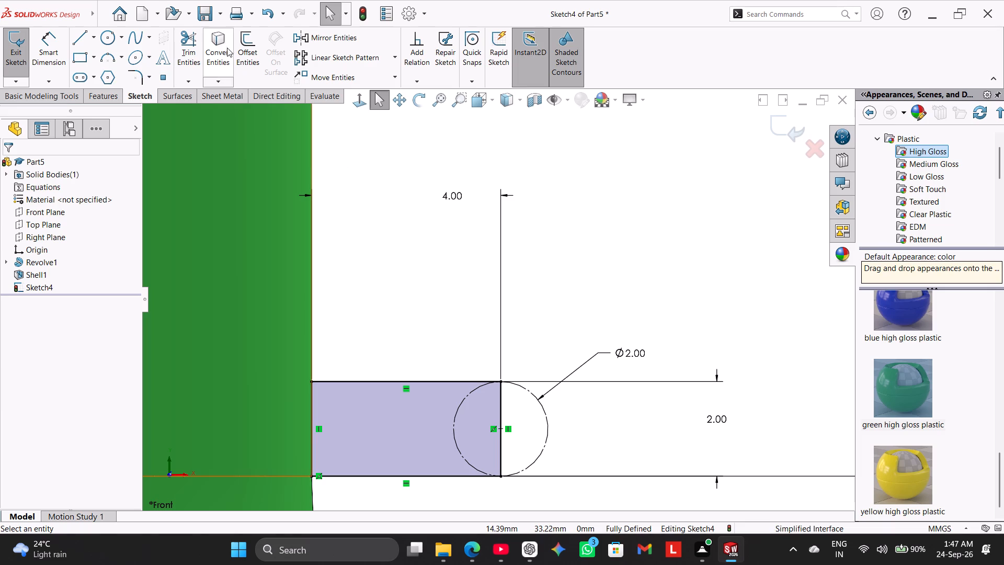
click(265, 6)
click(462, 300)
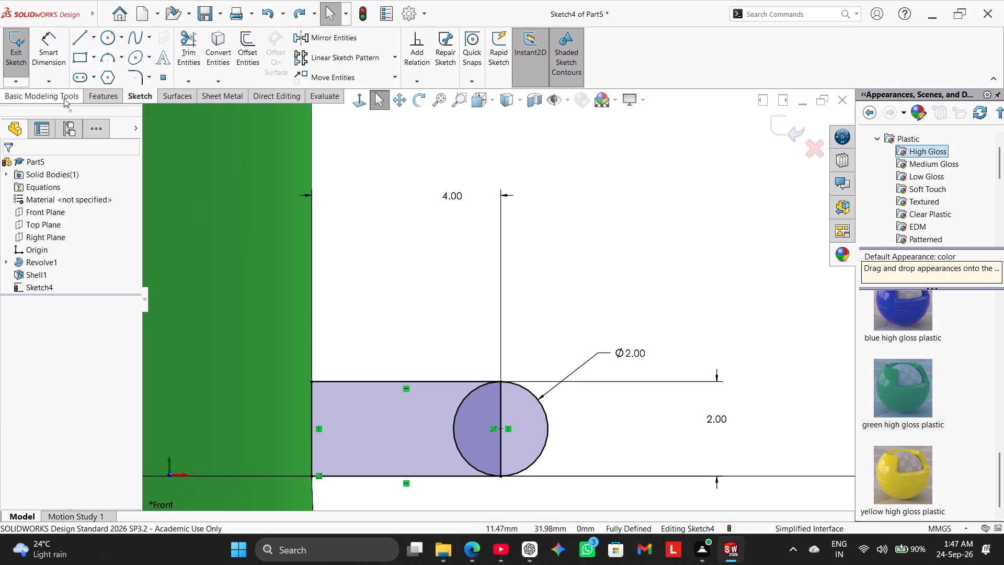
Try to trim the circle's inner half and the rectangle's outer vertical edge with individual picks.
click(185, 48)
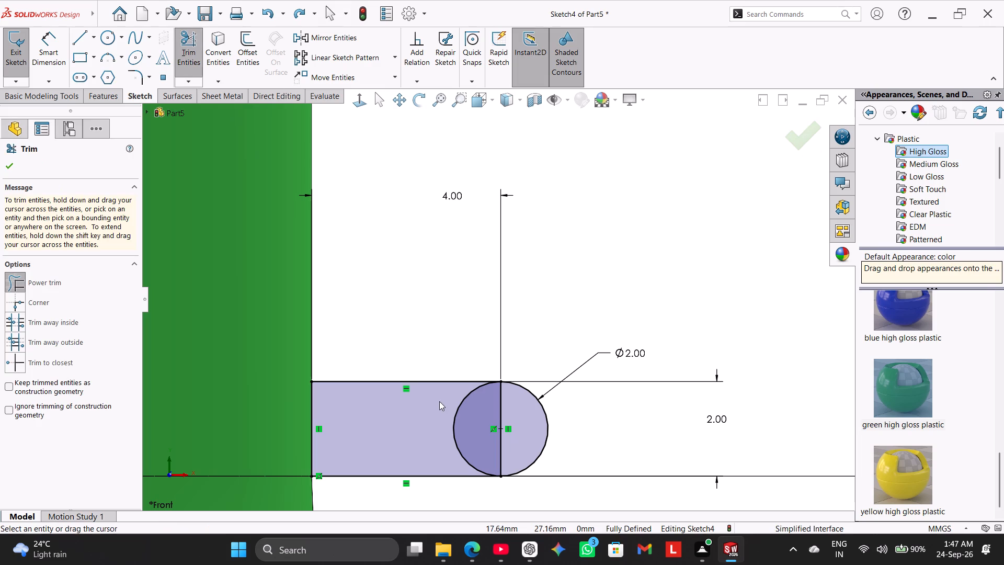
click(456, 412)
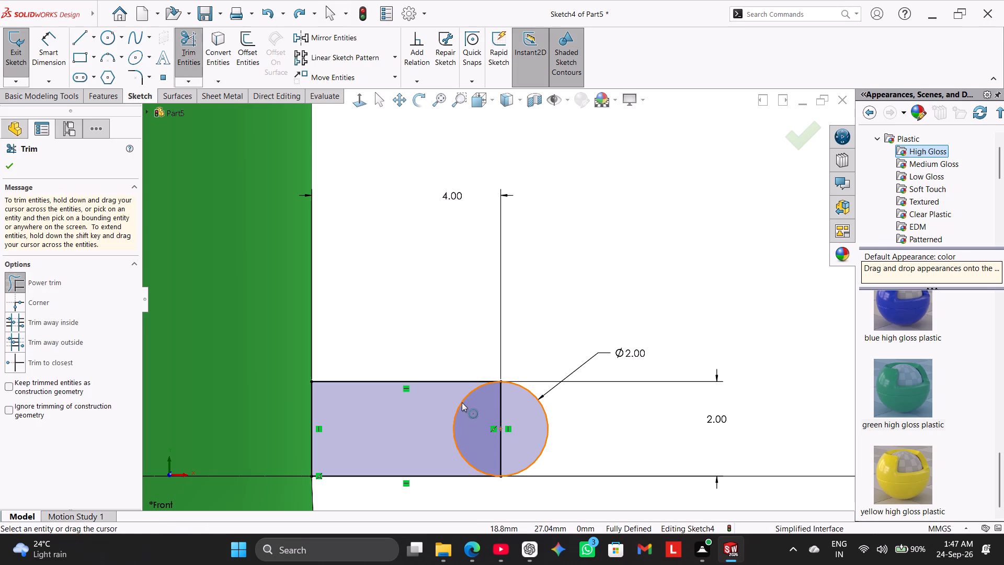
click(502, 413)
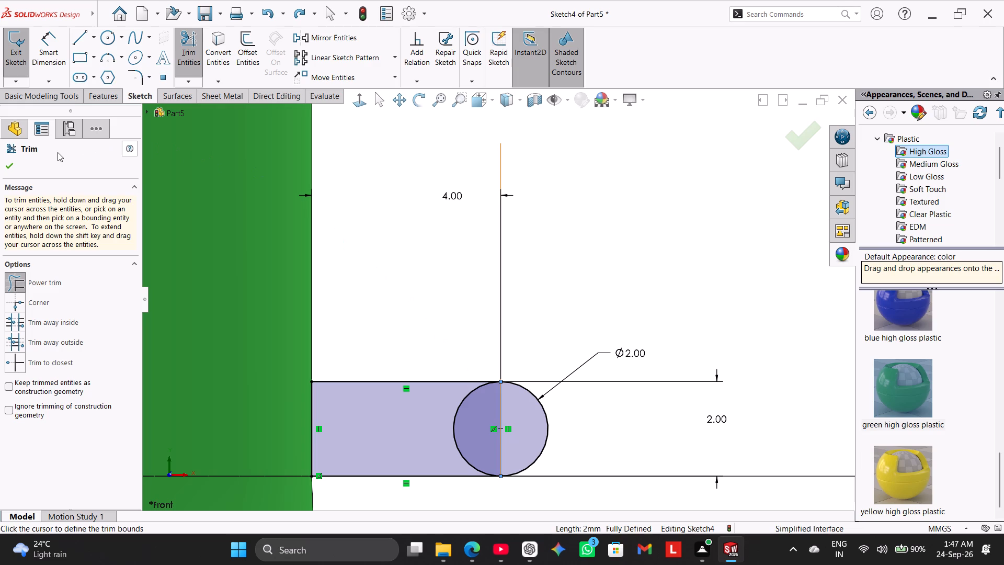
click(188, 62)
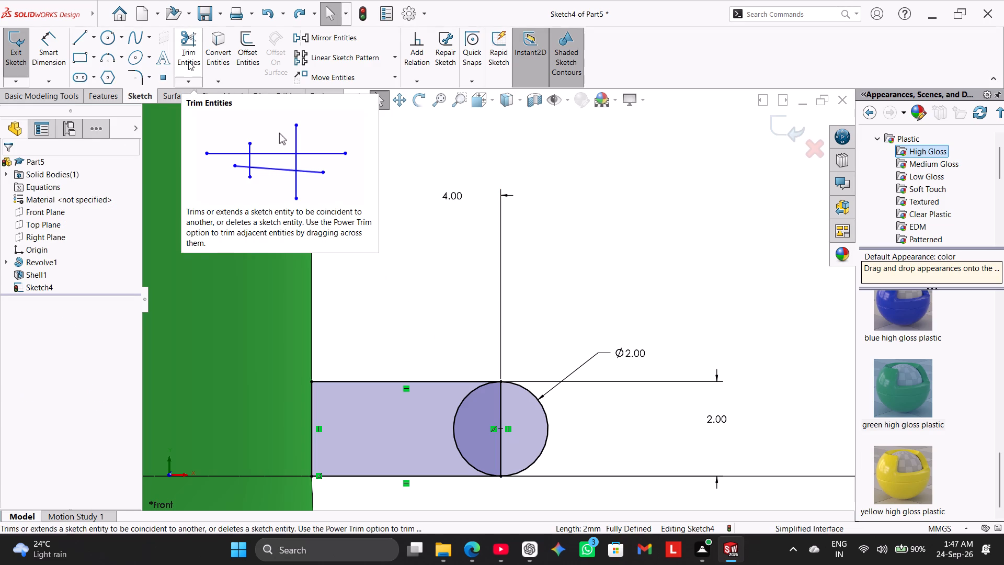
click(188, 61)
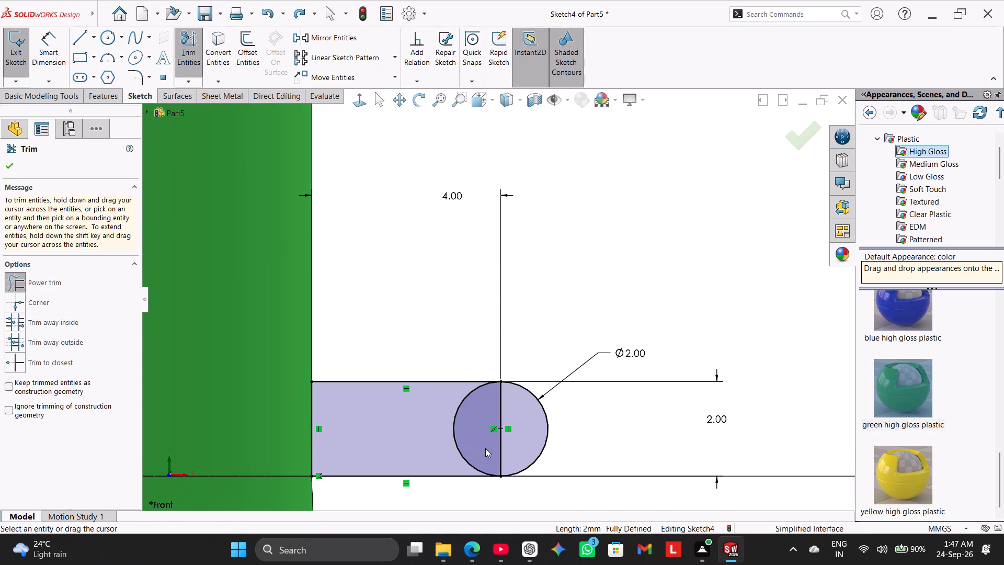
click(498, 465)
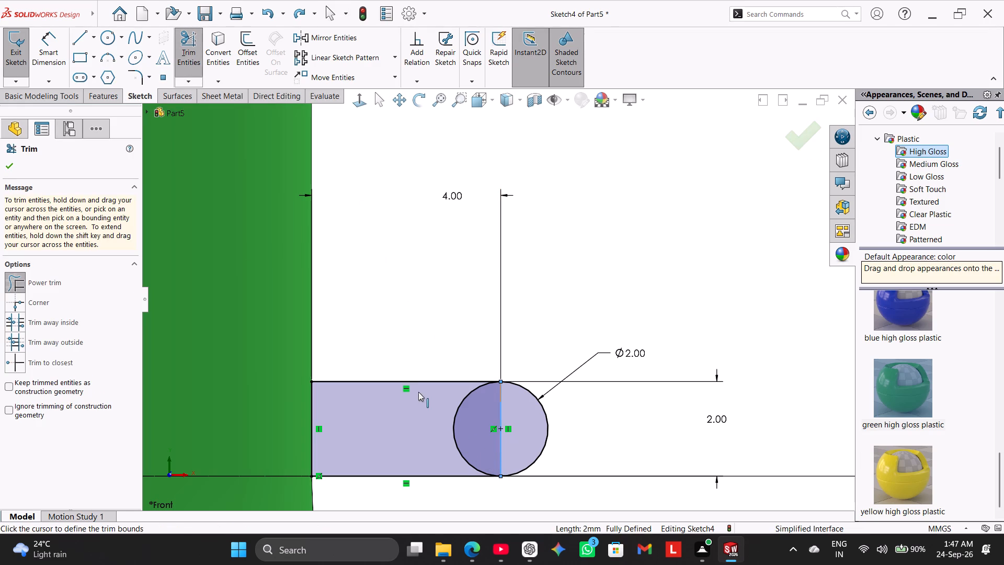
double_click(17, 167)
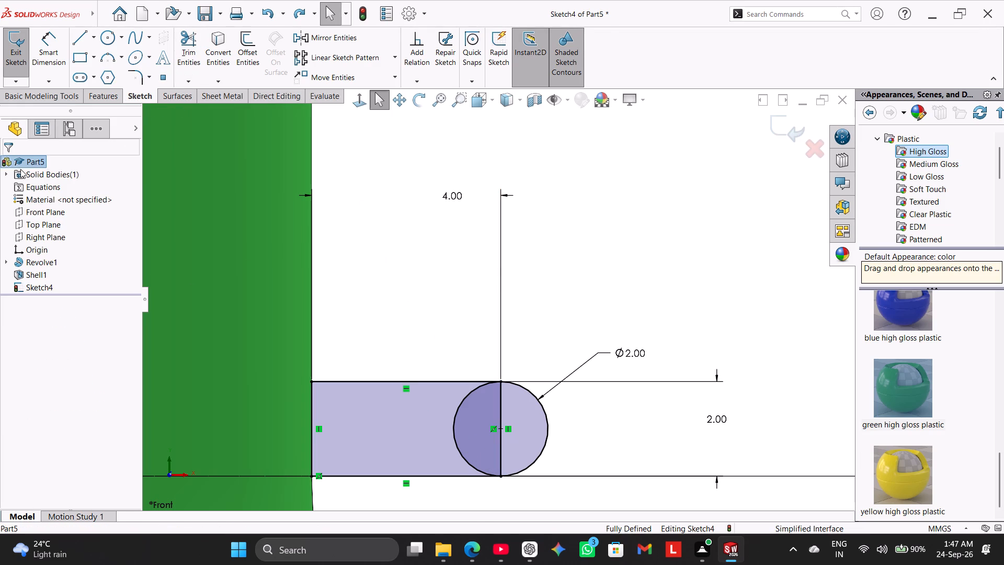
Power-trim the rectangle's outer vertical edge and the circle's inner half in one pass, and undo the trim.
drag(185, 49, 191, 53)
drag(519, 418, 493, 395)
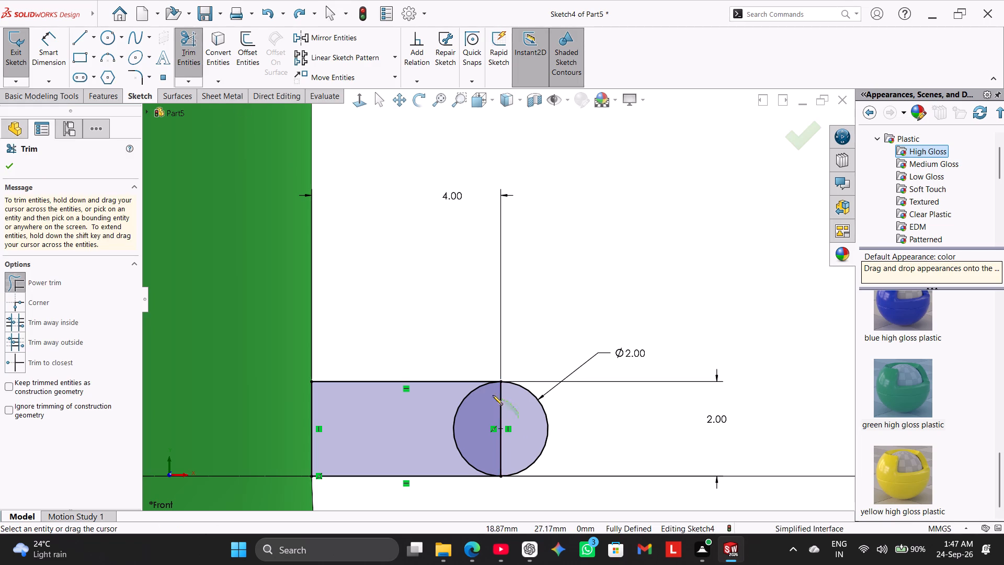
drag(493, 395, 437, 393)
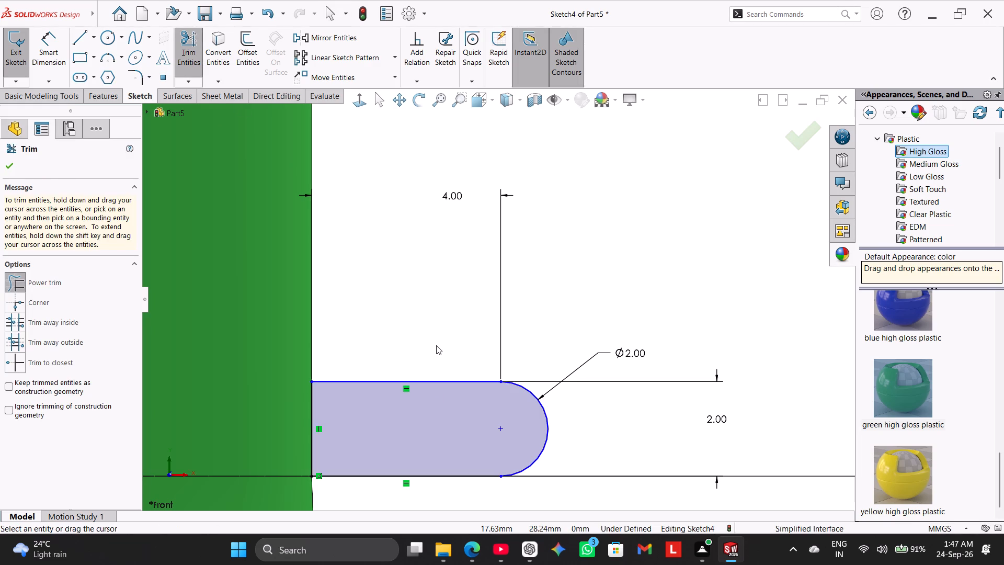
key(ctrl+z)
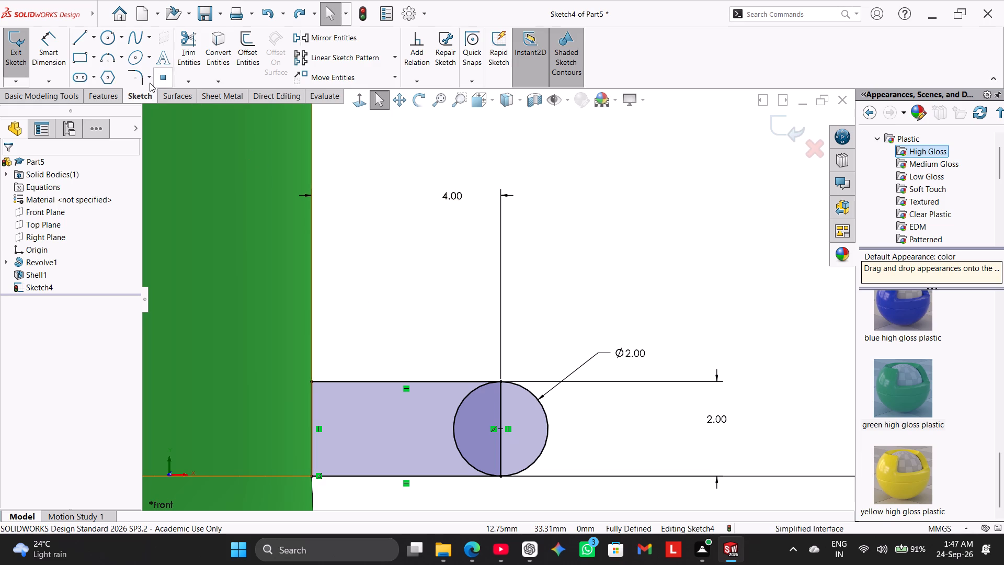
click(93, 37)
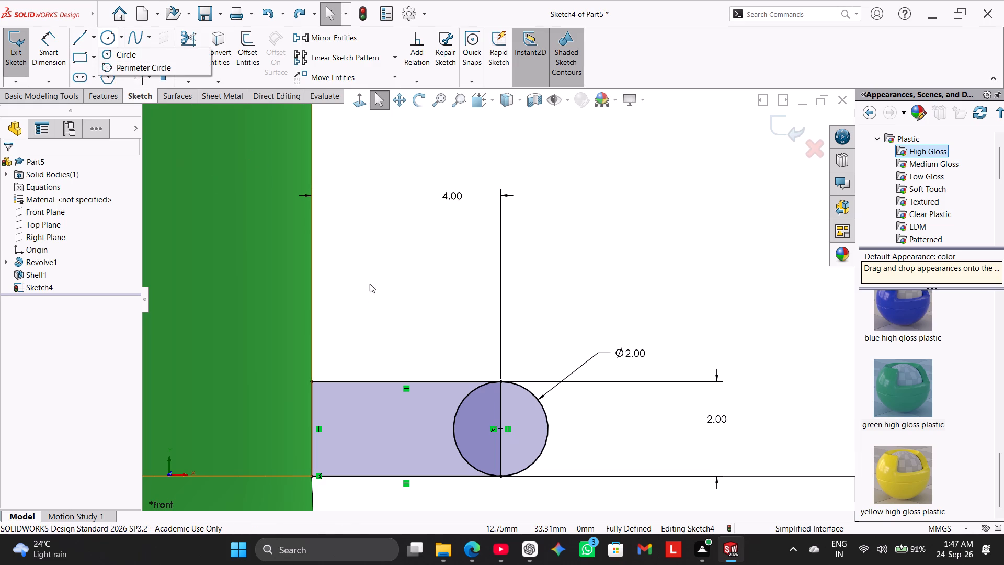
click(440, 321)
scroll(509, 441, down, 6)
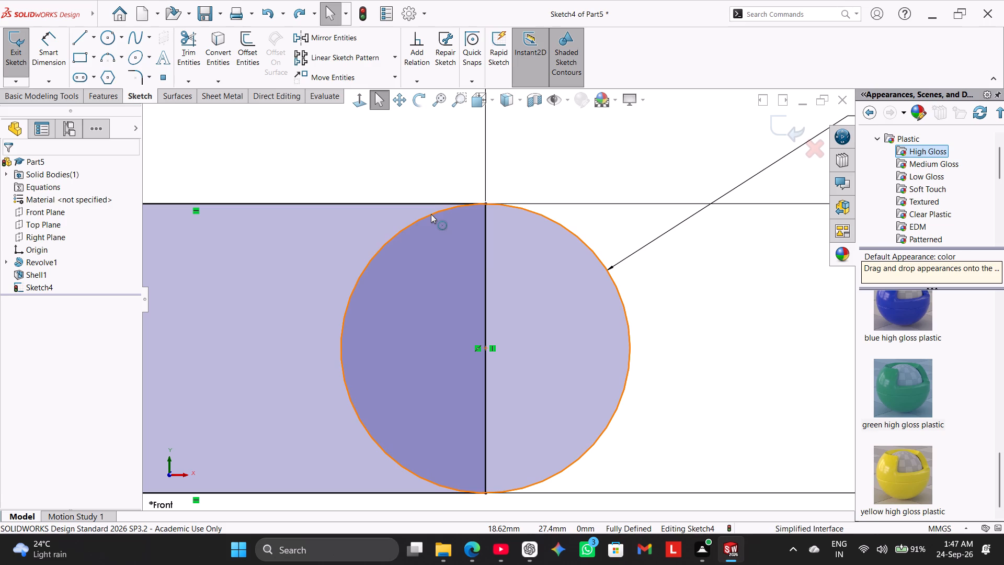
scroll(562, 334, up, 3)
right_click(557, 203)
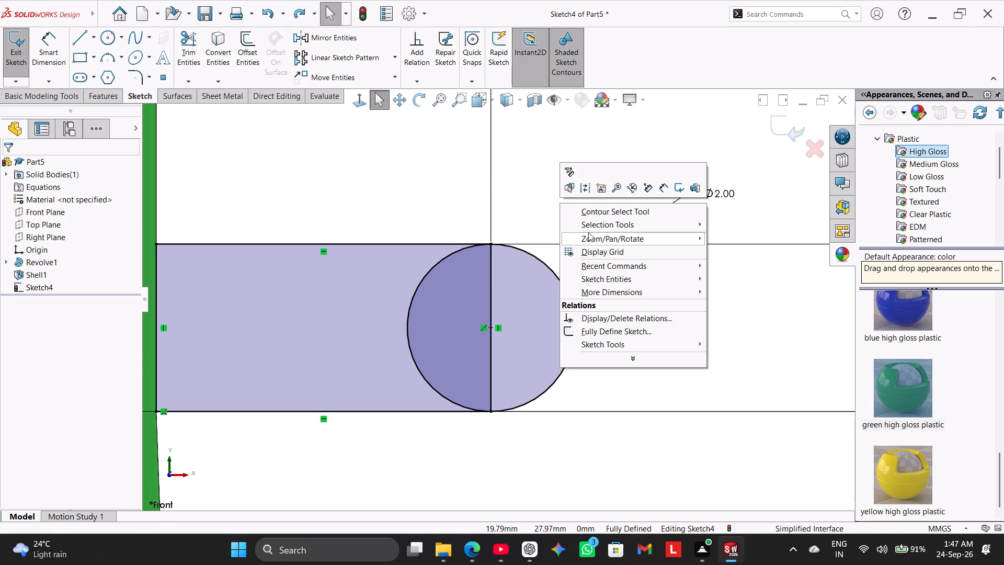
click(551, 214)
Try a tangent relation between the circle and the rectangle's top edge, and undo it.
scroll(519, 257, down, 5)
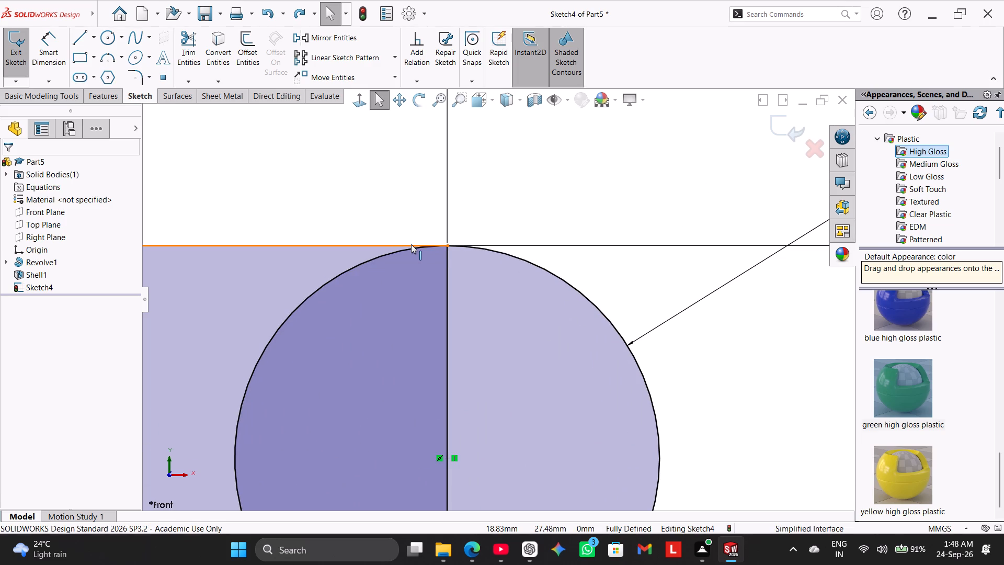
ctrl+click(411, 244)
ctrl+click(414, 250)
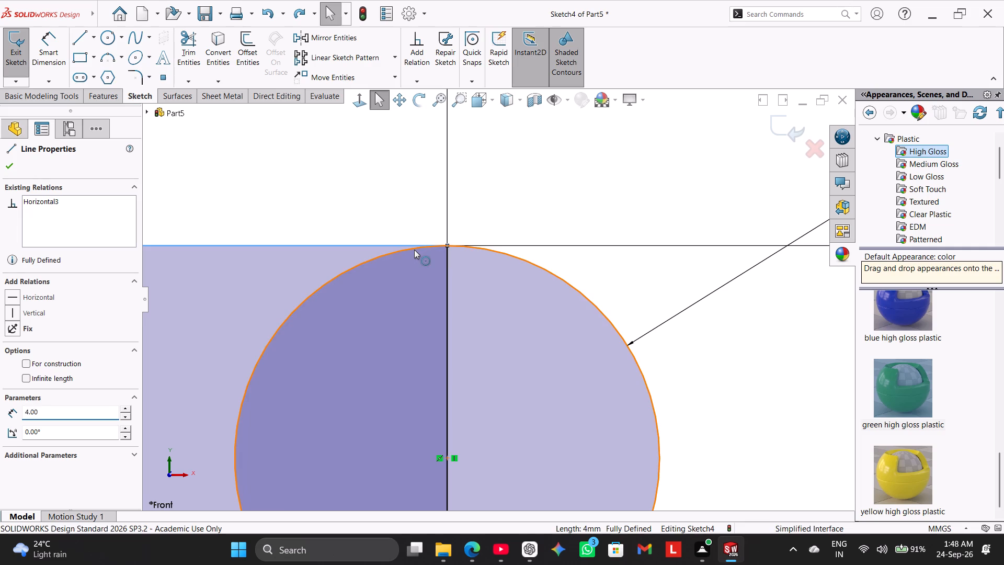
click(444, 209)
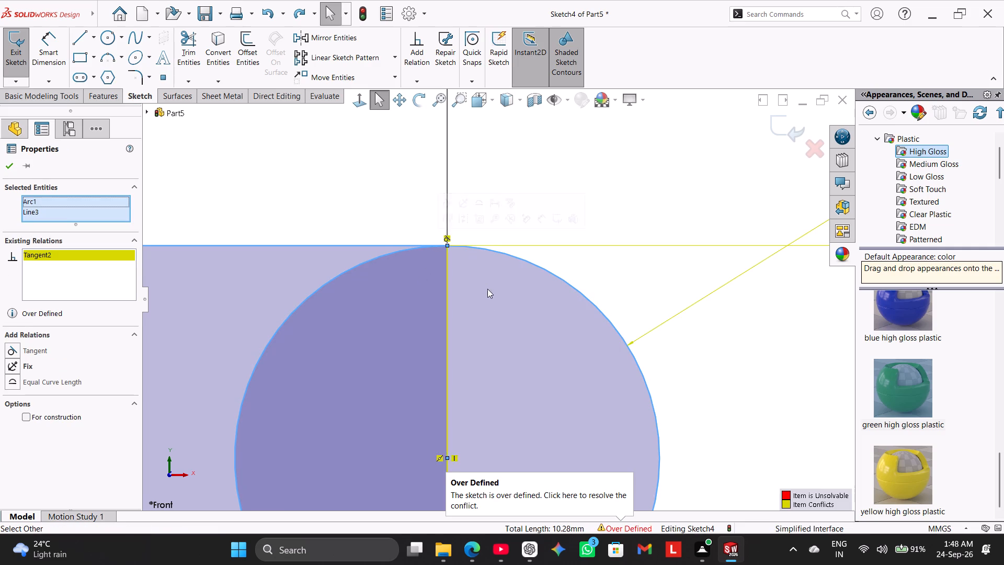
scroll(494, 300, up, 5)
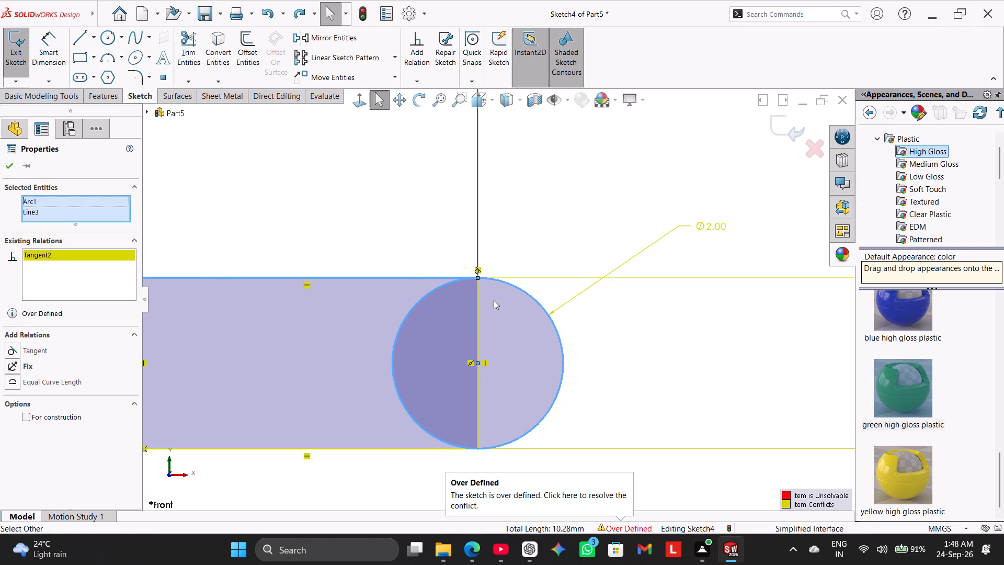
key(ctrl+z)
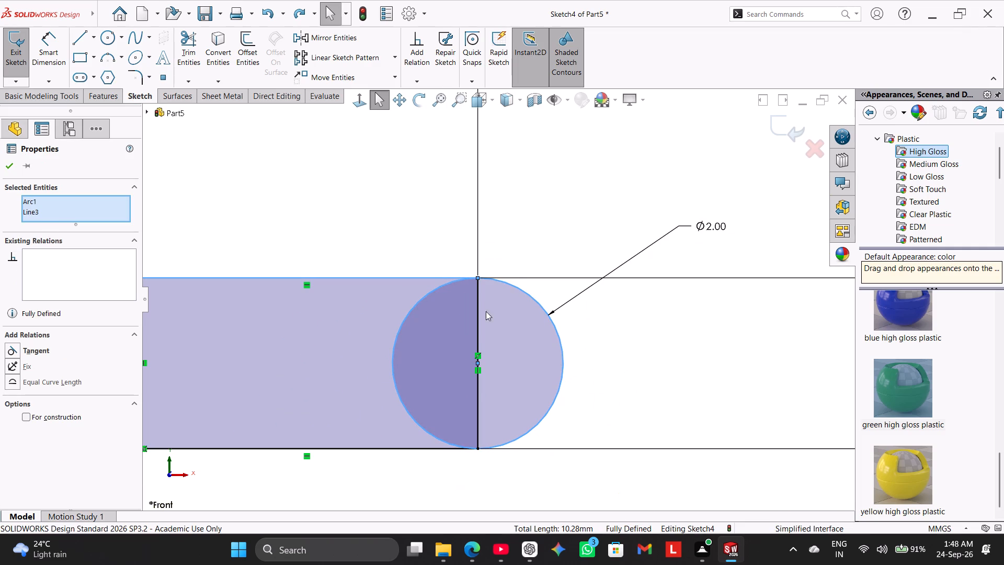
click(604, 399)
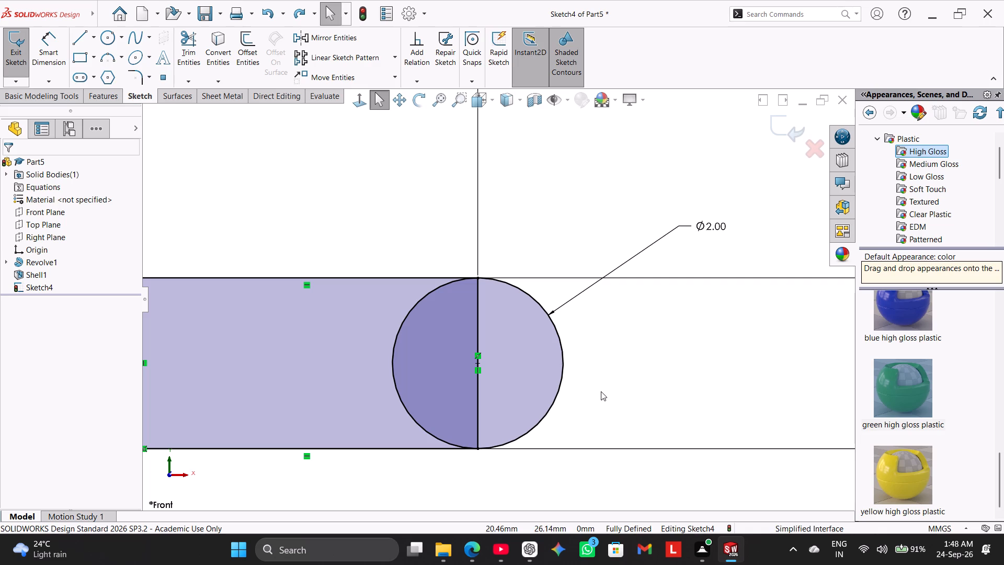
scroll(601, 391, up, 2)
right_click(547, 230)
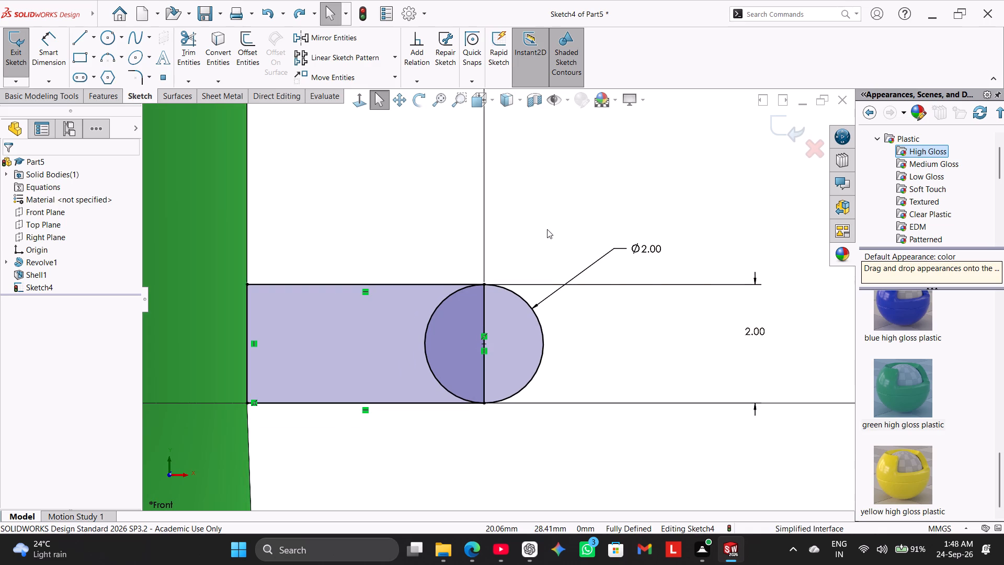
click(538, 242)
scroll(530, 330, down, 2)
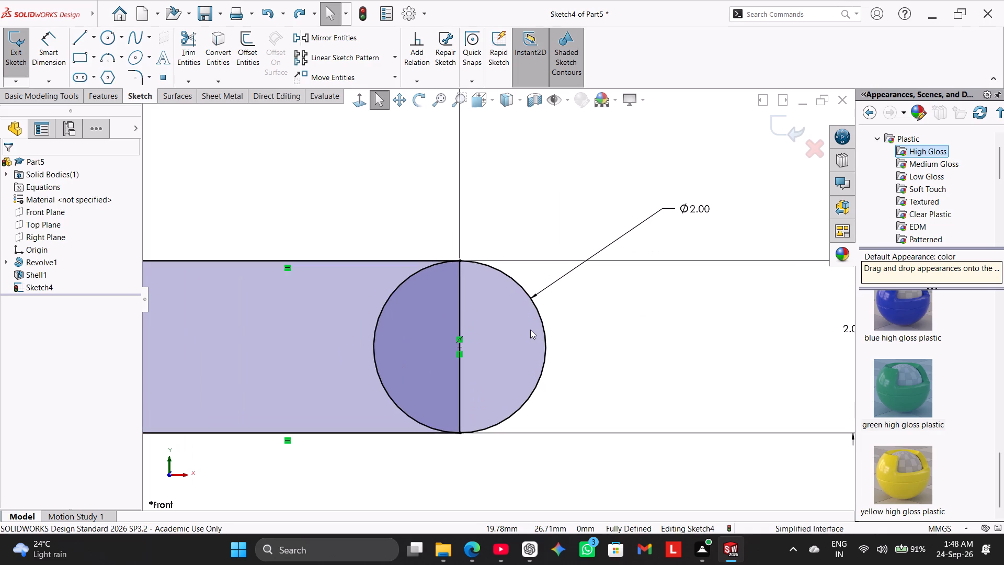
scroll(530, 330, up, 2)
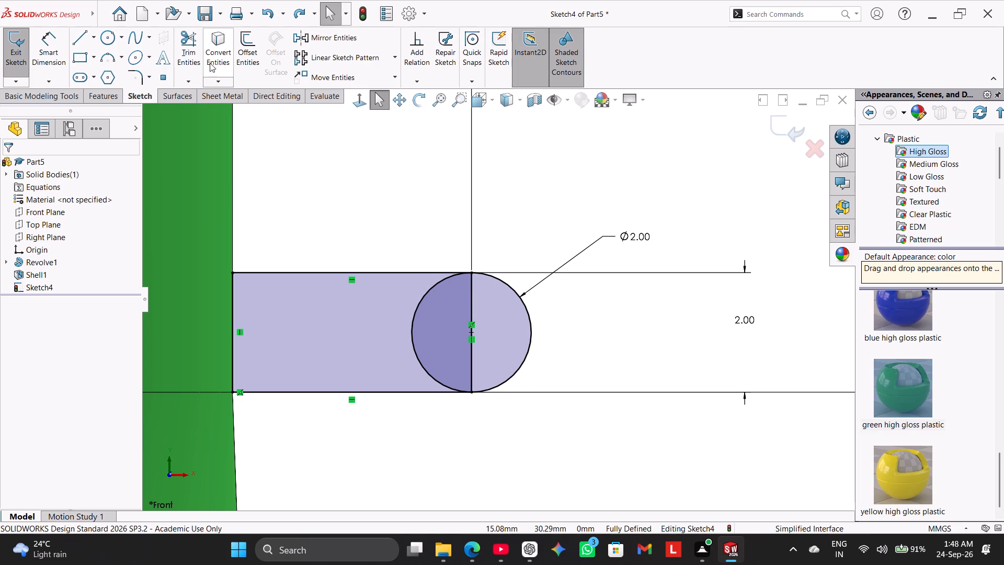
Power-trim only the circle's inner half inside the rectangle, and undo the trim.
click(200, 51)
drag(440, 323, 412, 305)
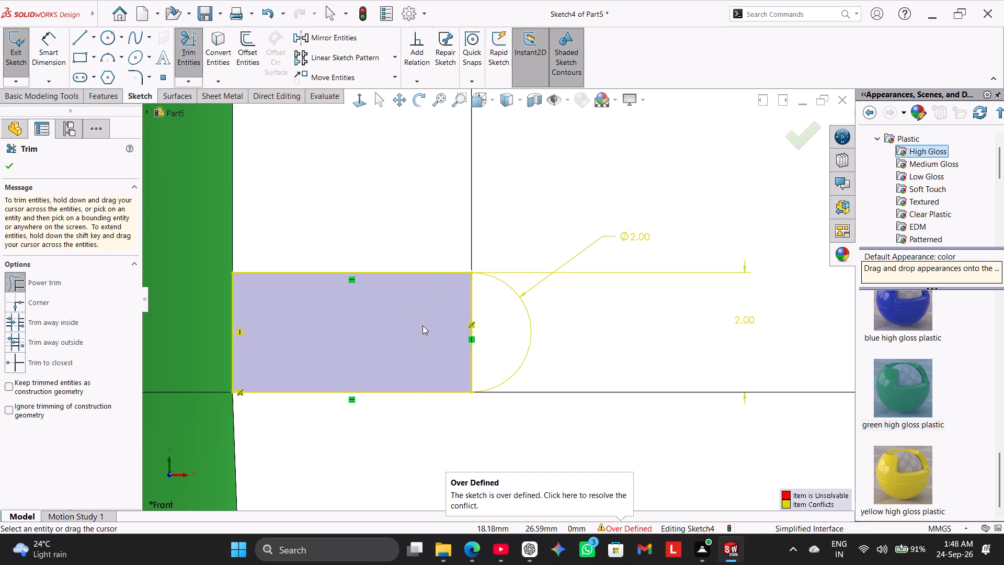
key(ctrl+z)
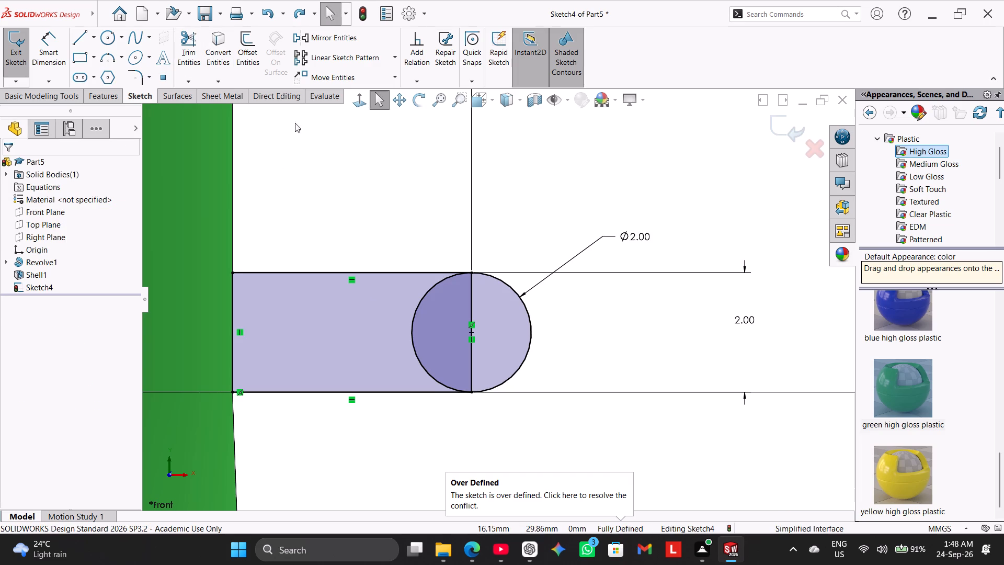
Power-trim away the rectangle's outer vertical edge that runs through the circle.
click(196, 47)
drag(495, 330, 469, 308)
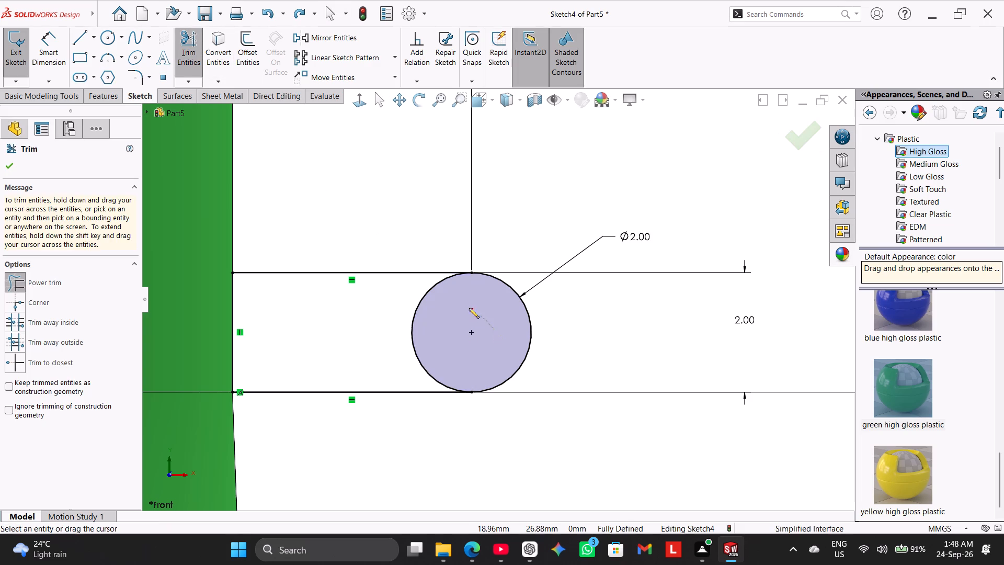
drag(469, 308, 461, 302)
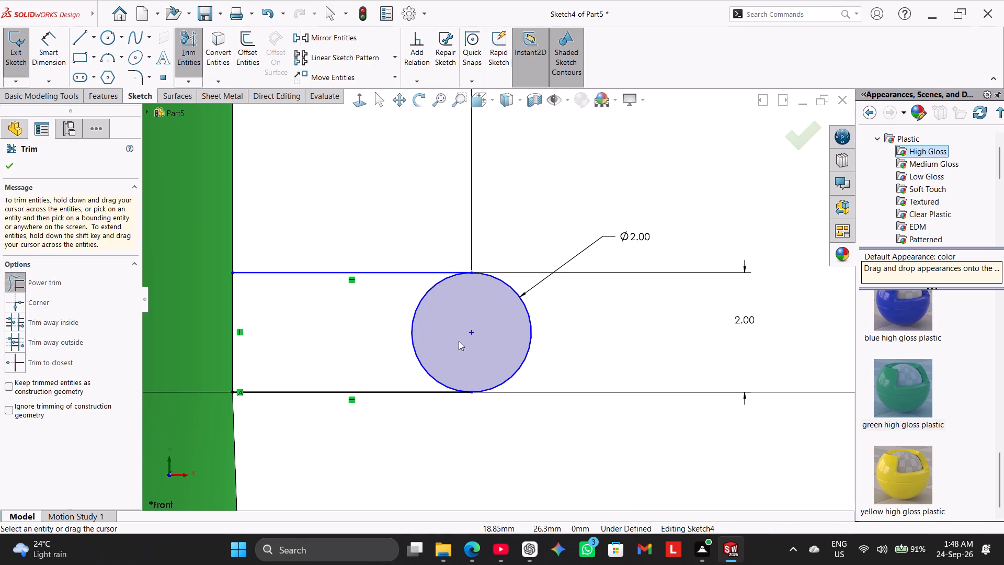
Power-trim away the circle's inner half so the profile beside the neck keeps only its rounded outer end.
drag(445, 327, 409, 311)
right_click(522, 245)
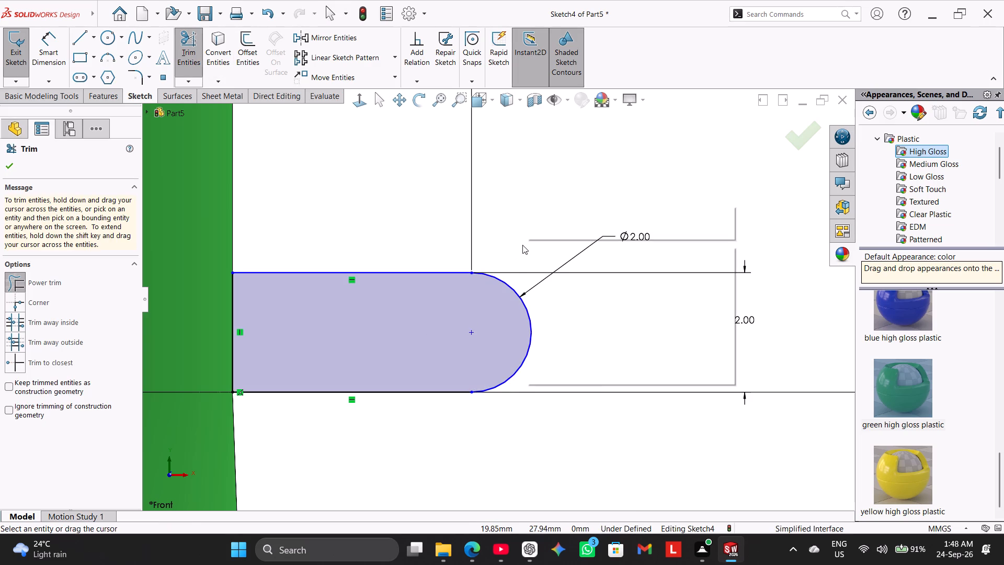
click(556, 279)
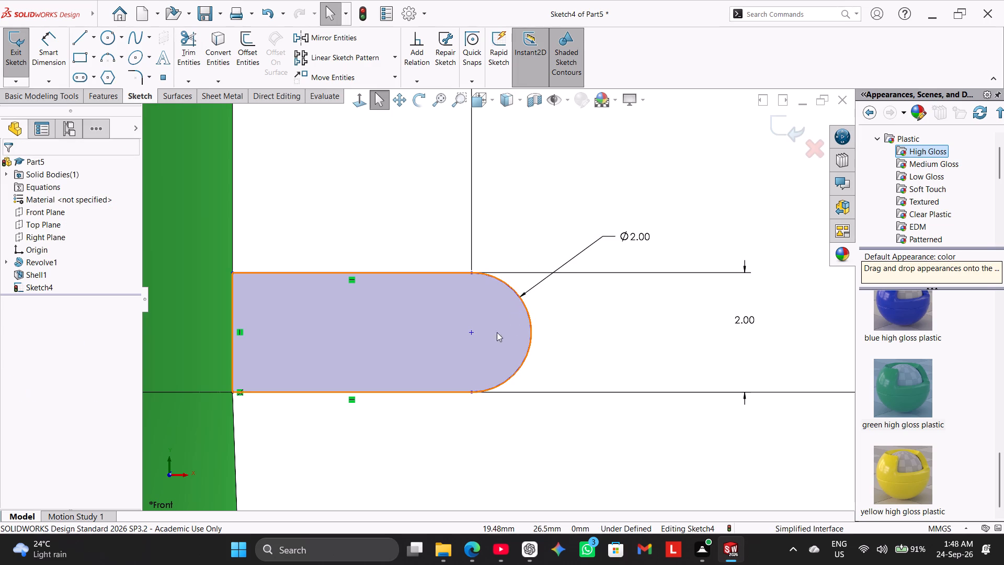
Add an equal relation between the upper and lower horizontal lines of the rounded-end profile.
scroll(465, 294, up, 4)
scroll(476, 275, down, 1)
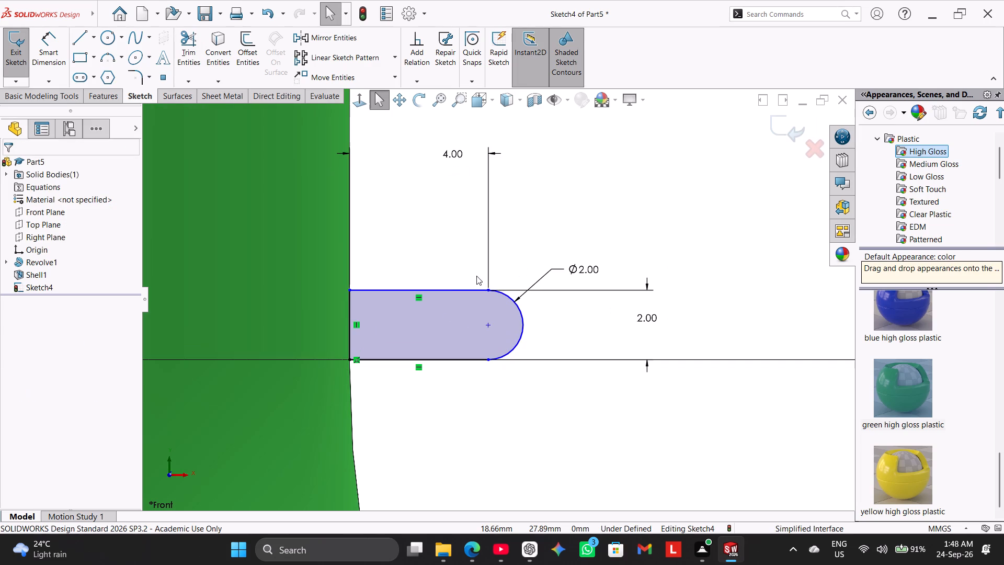
scroll(475, 287, down, 1)
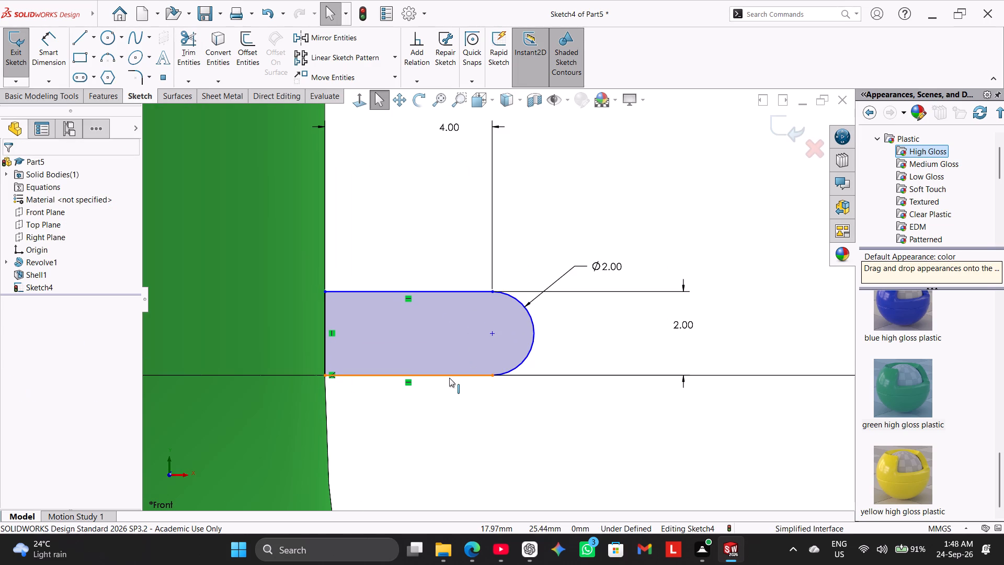
ctrl+click(449, 378)
ctrl+click(450, 294)
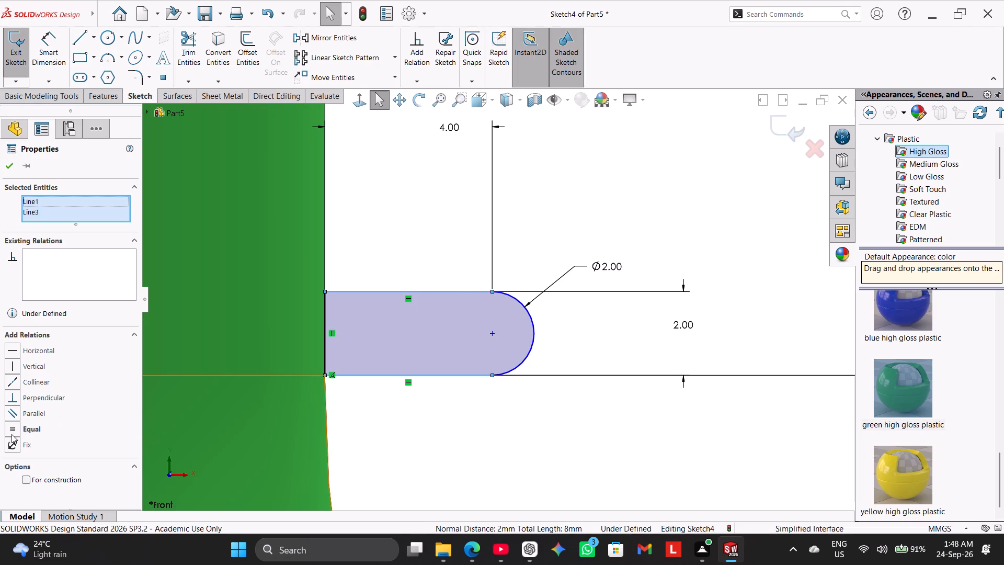
click(20, 427)
click(386, 448)
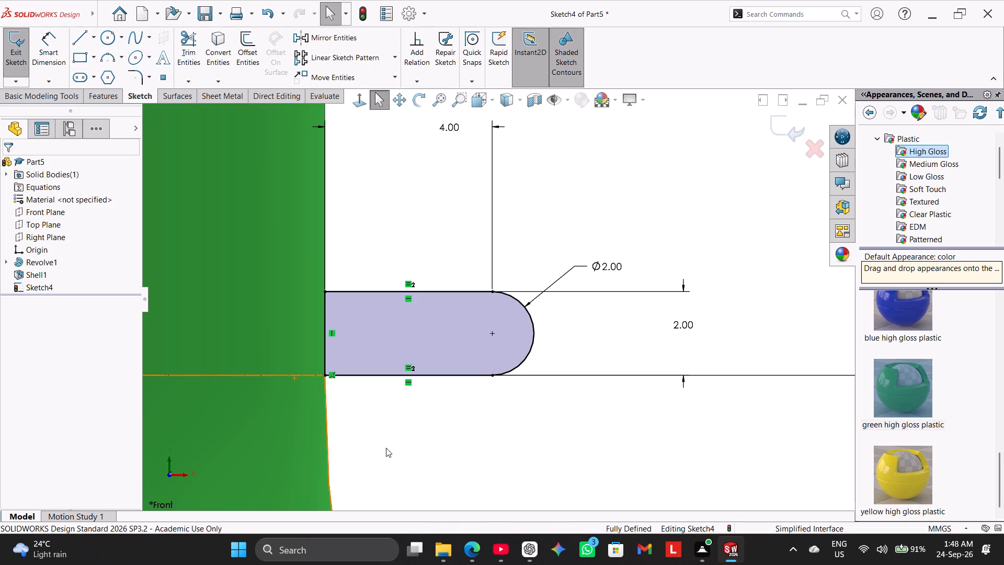
Move the 4.00 length dimension down, closer above the rounded-end profile.
scroll(407, 427, up, 2)
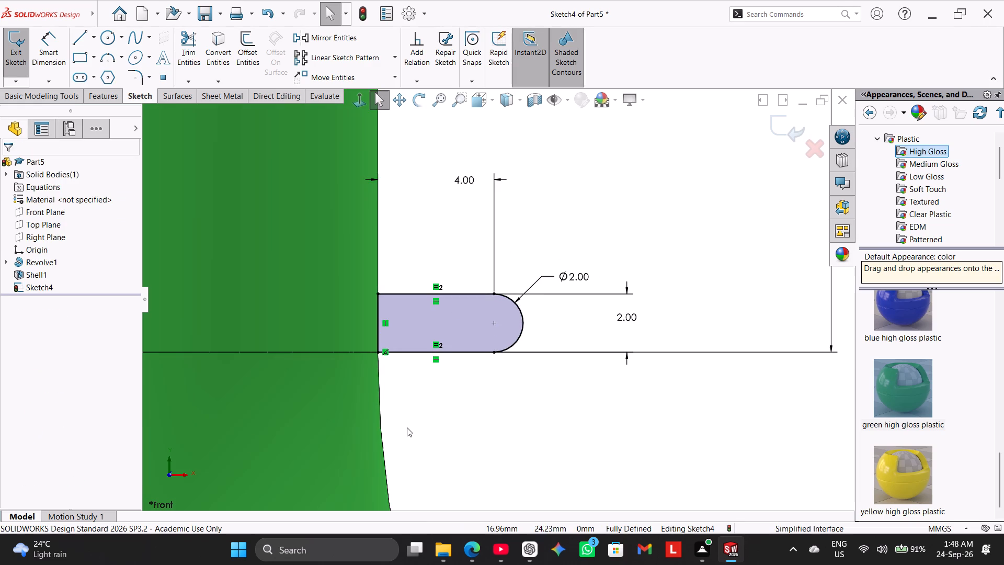
scroll(458, 393, up, 1)
scroll(461, 365, down, 1)
scroll(461, 365, up, 3)
drag(490, 221, 491, 244)
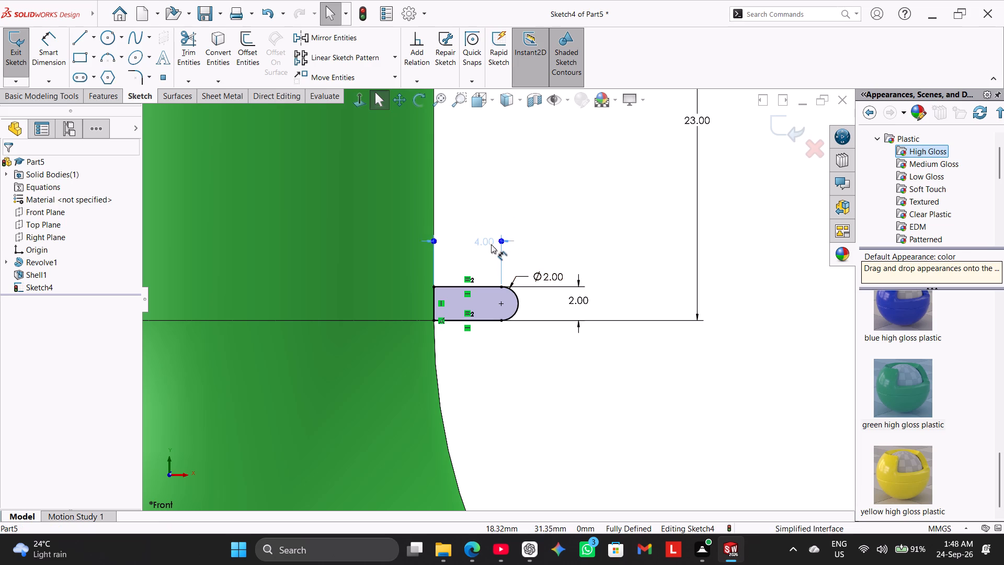
drag(491, 244, 492, 250)
Sketch a corner rectangle about 3.64 by 1.37 mm against the neck's outer edge, above the rounded-end profile.
click(91, 60)
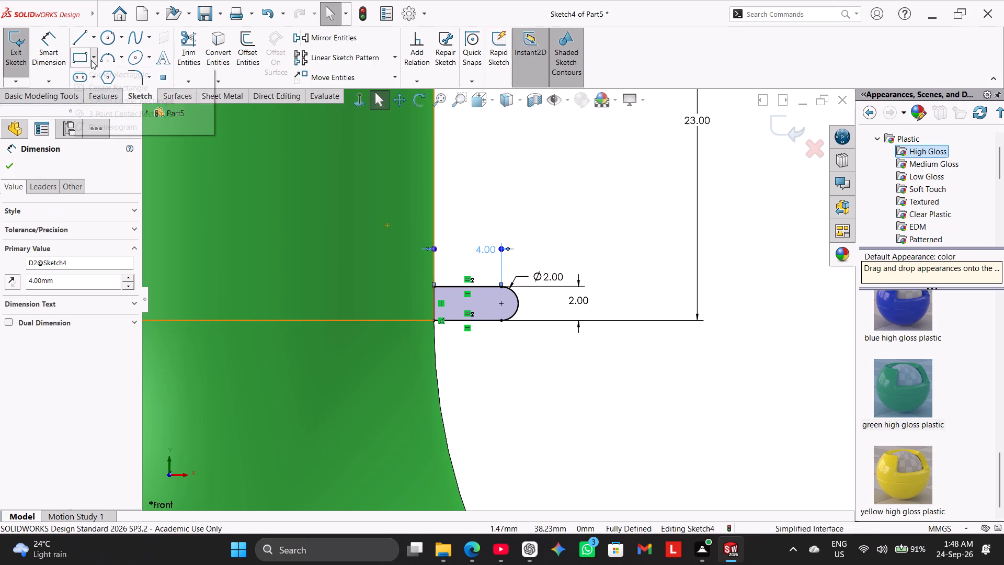
click(77, 59)
scroll(539, 279, down, 2)
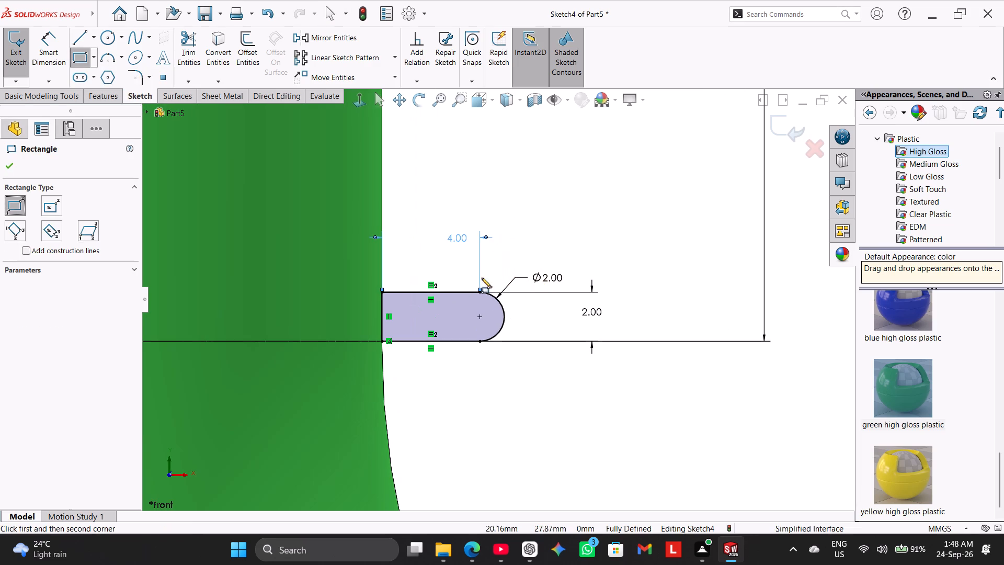
click(383, 204)
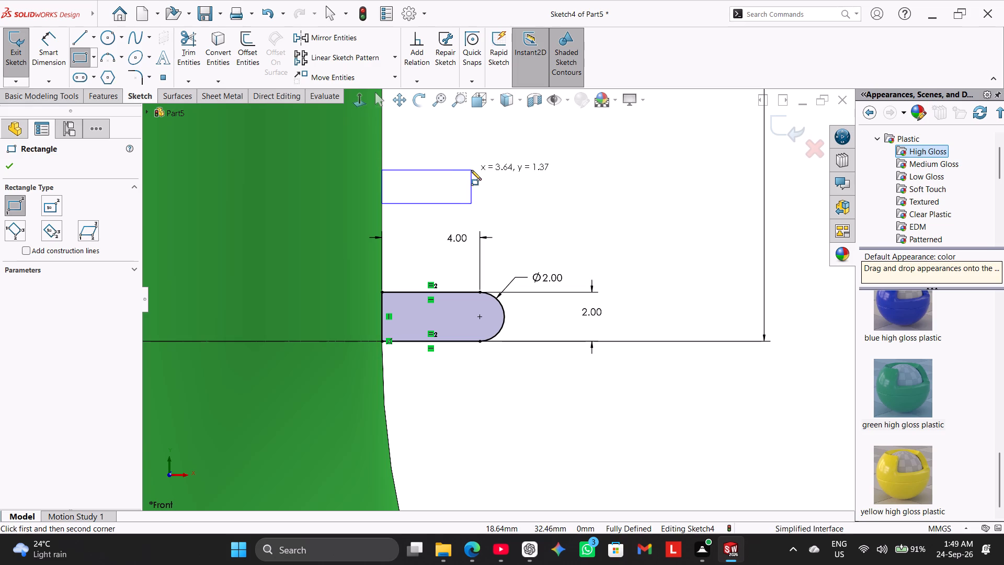
click(471, 170)
right_click(559, 172)
click(576, 182)
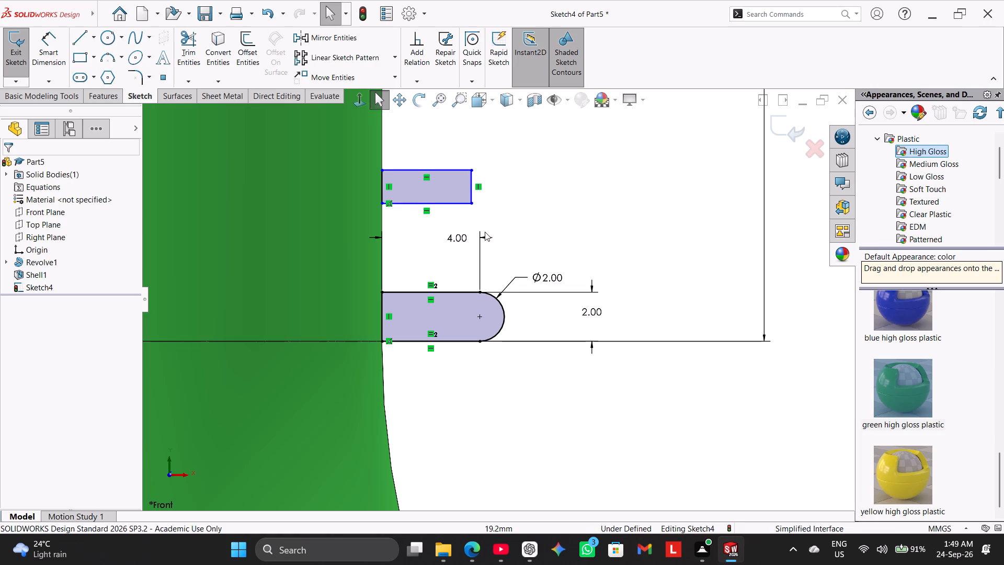
Dimension the new rectangle 2.5 mm wide and 2 mm high.
click(54, 40)
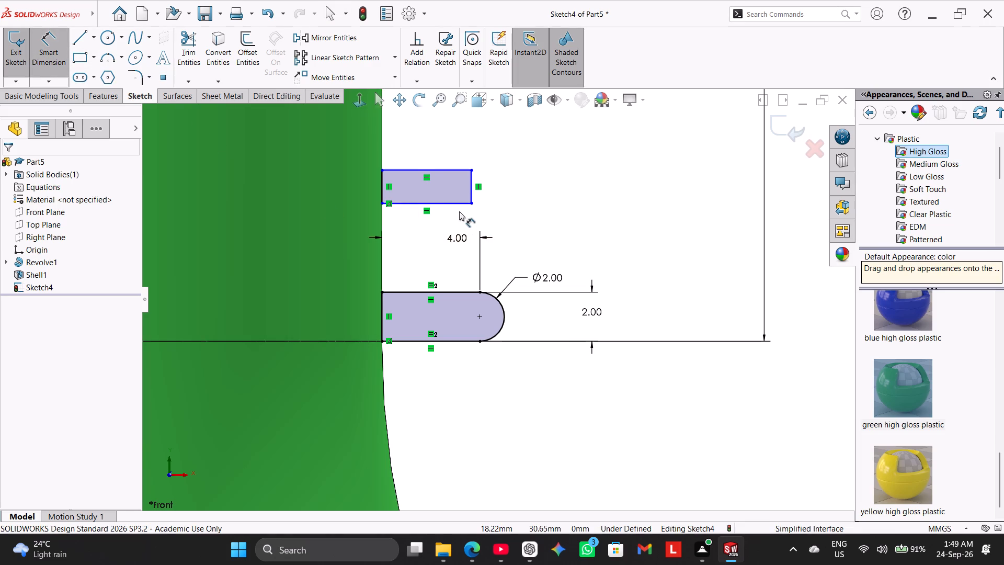
click(459, 205)
click(421, 243)
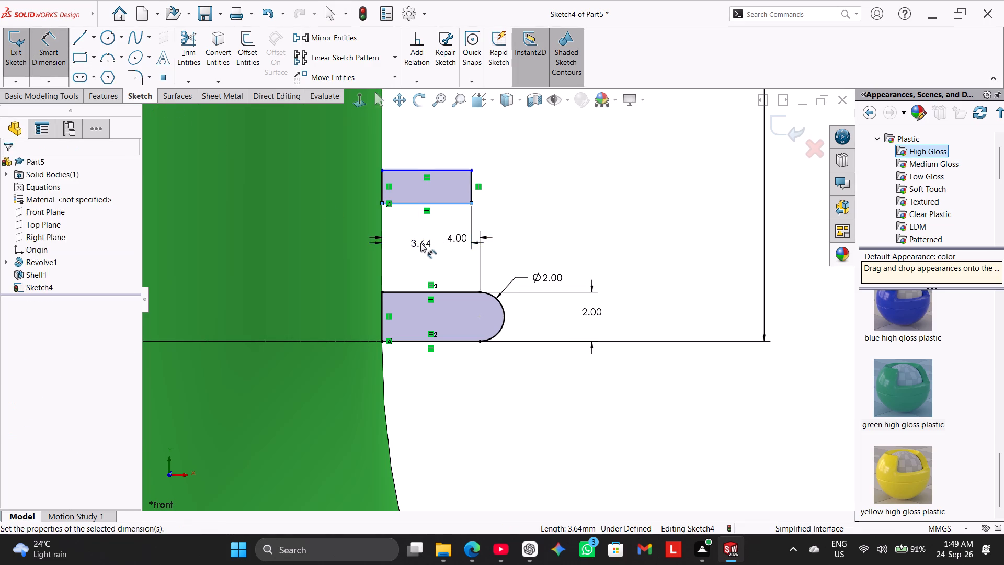
text(2.5)
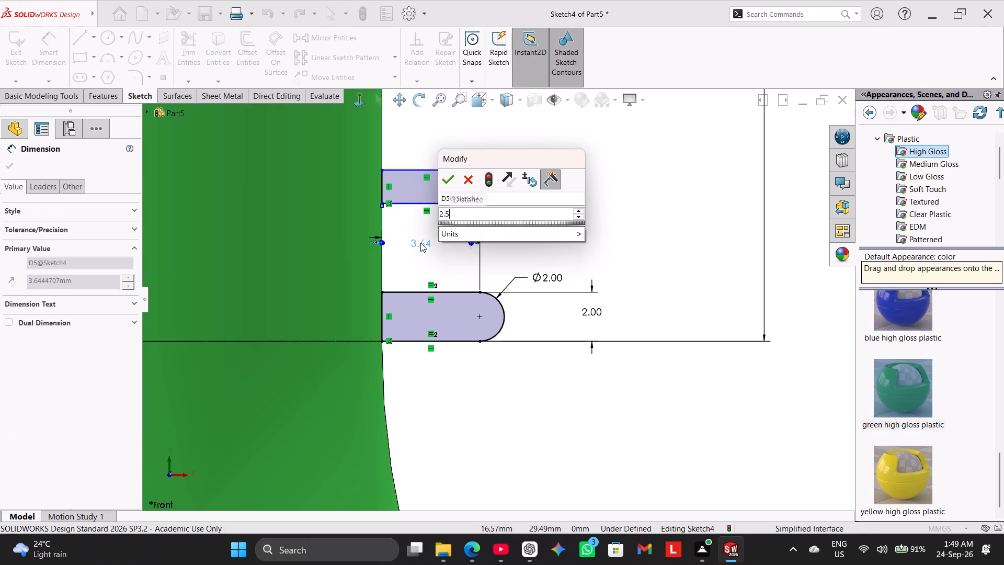
key(Return)
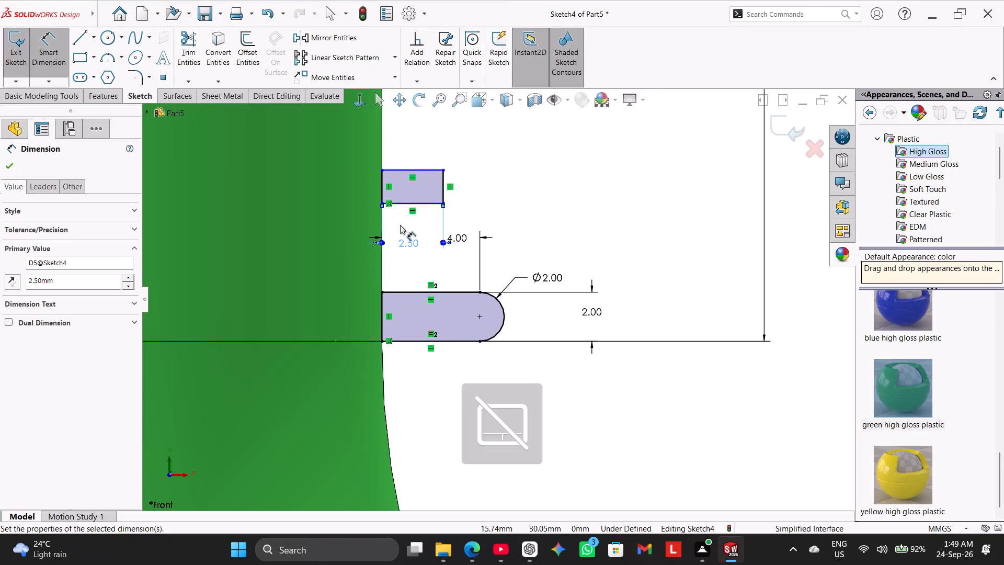
click(443, 185)
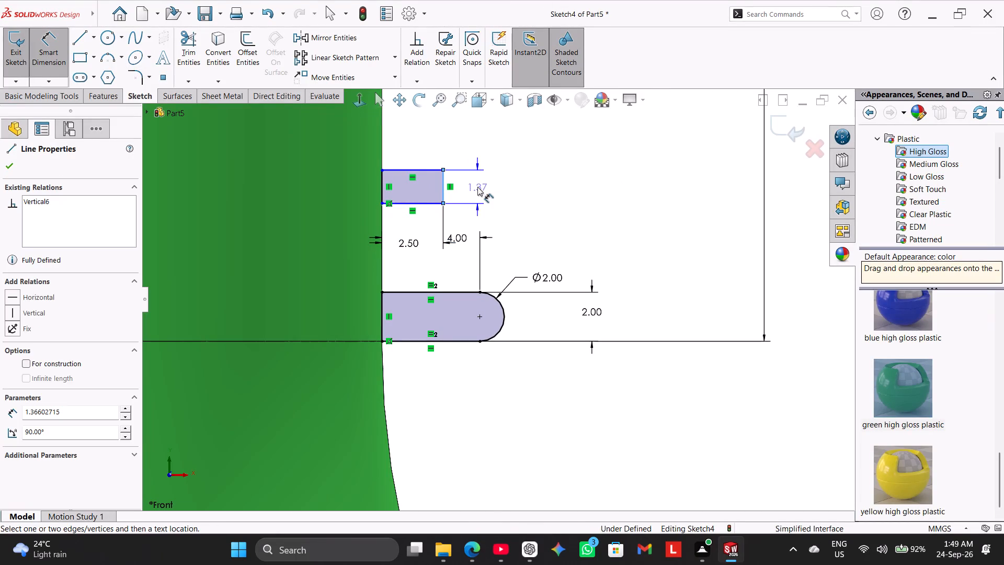
click(492, 188)
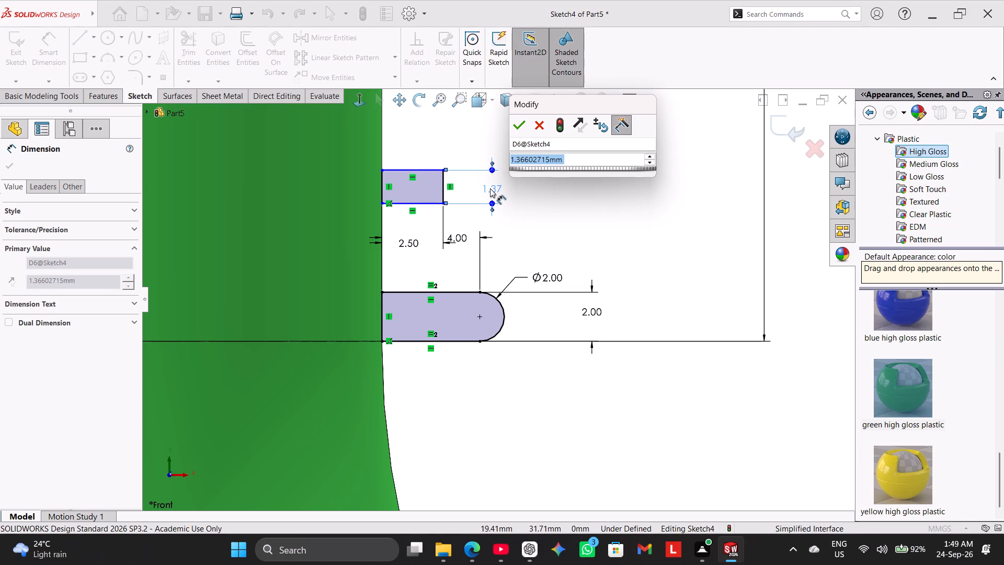
key(2)
key(Return)
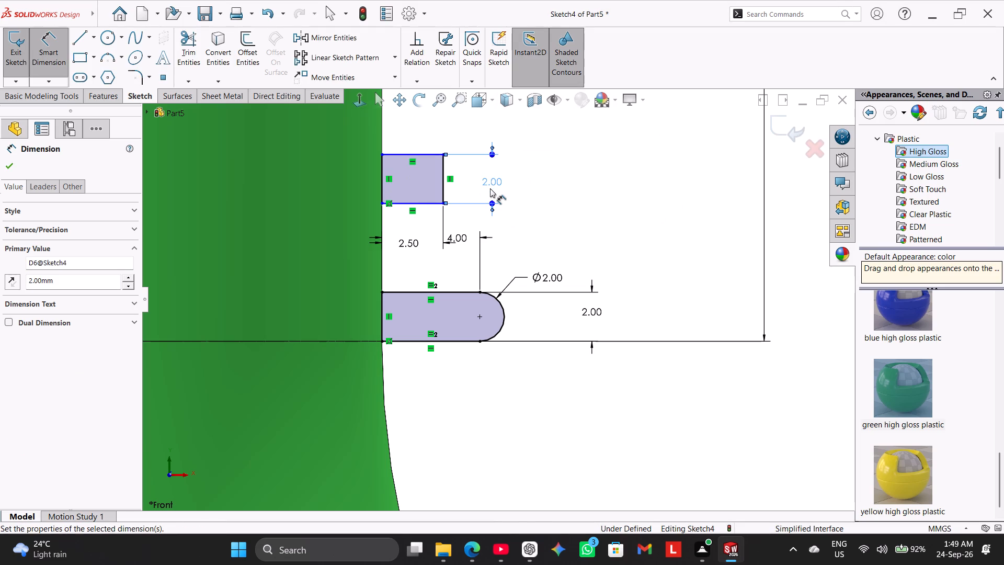
click(599, 184)
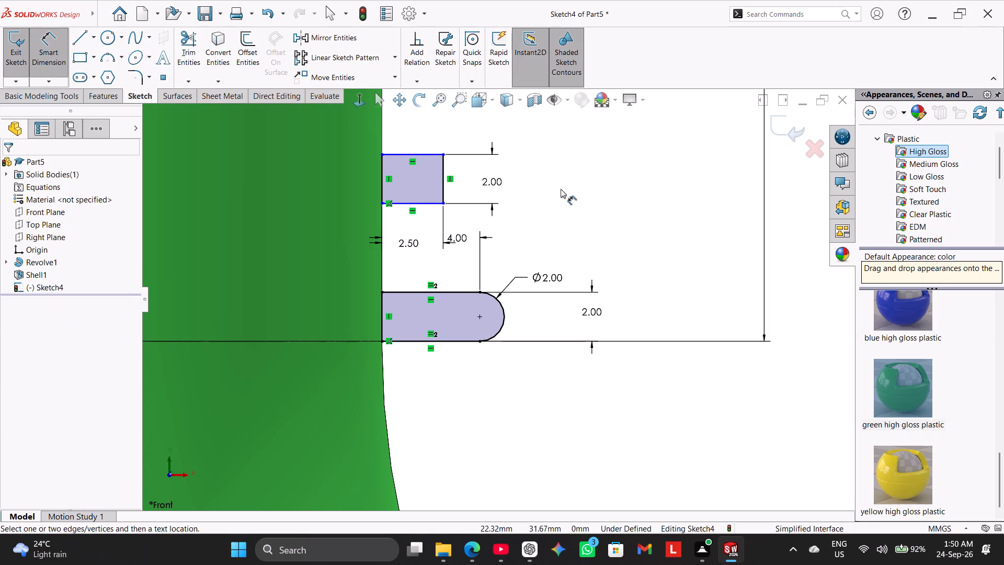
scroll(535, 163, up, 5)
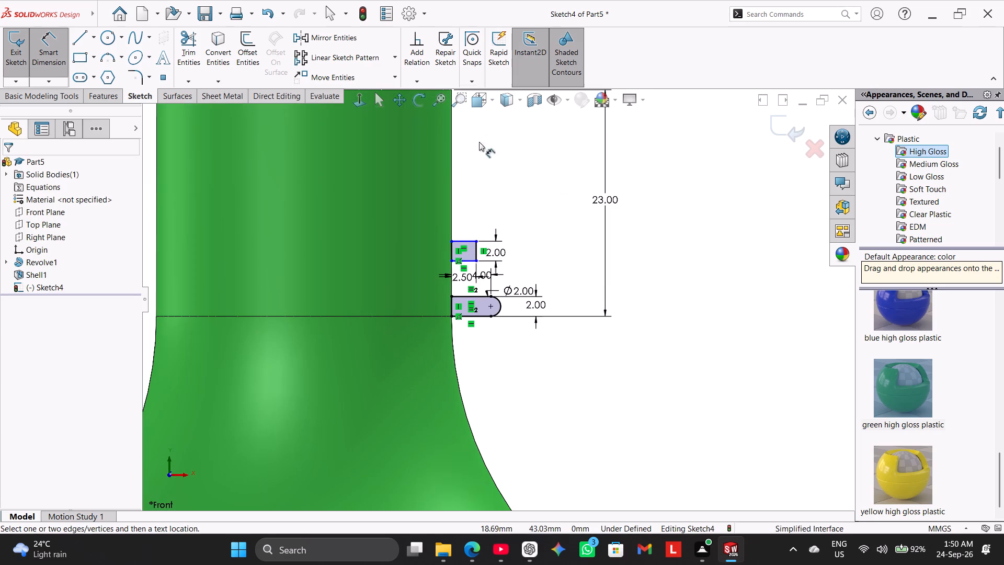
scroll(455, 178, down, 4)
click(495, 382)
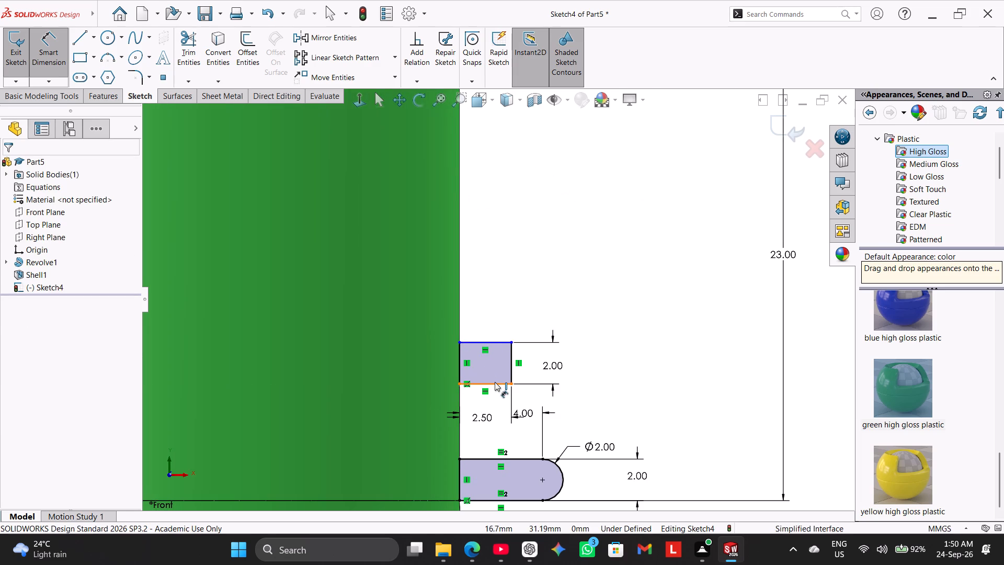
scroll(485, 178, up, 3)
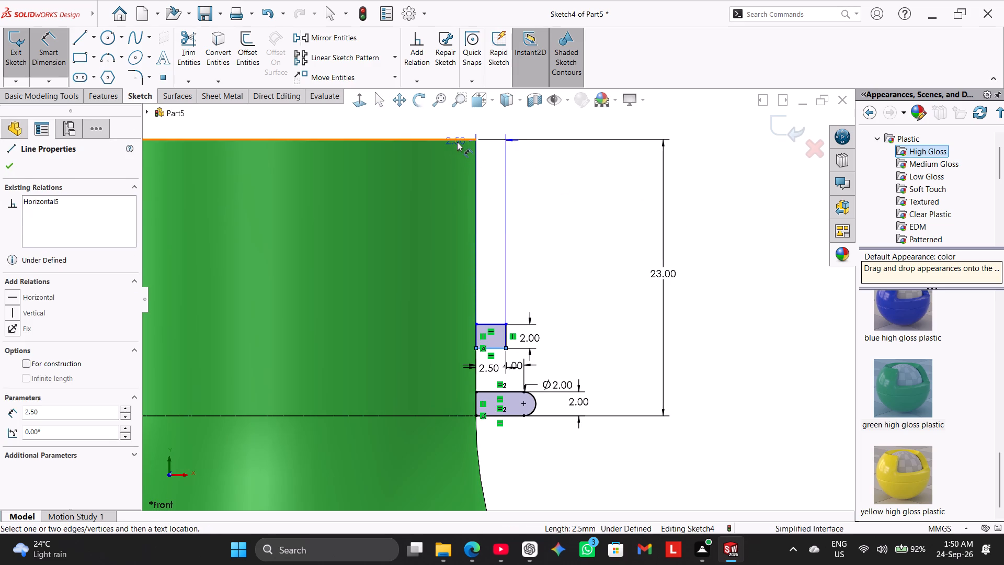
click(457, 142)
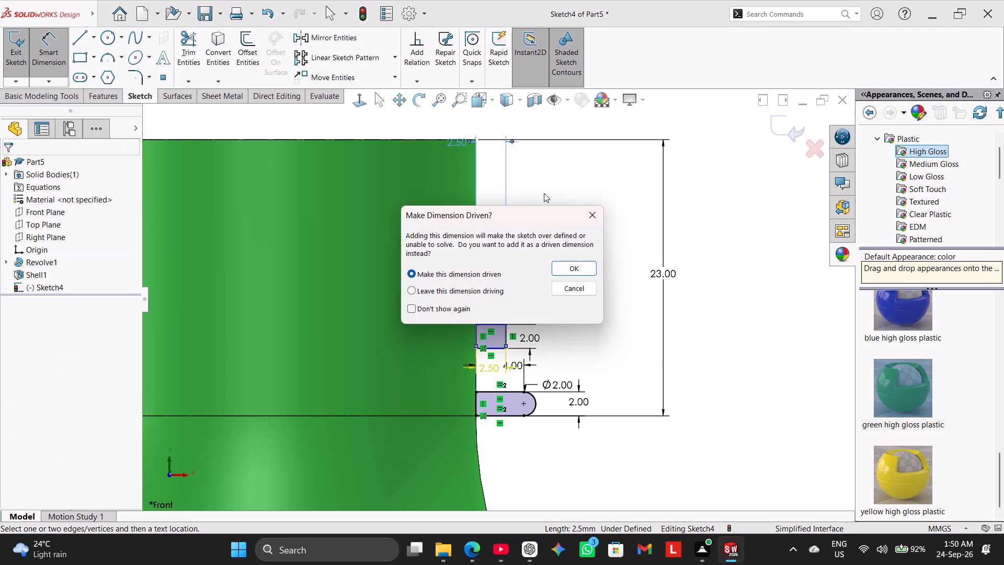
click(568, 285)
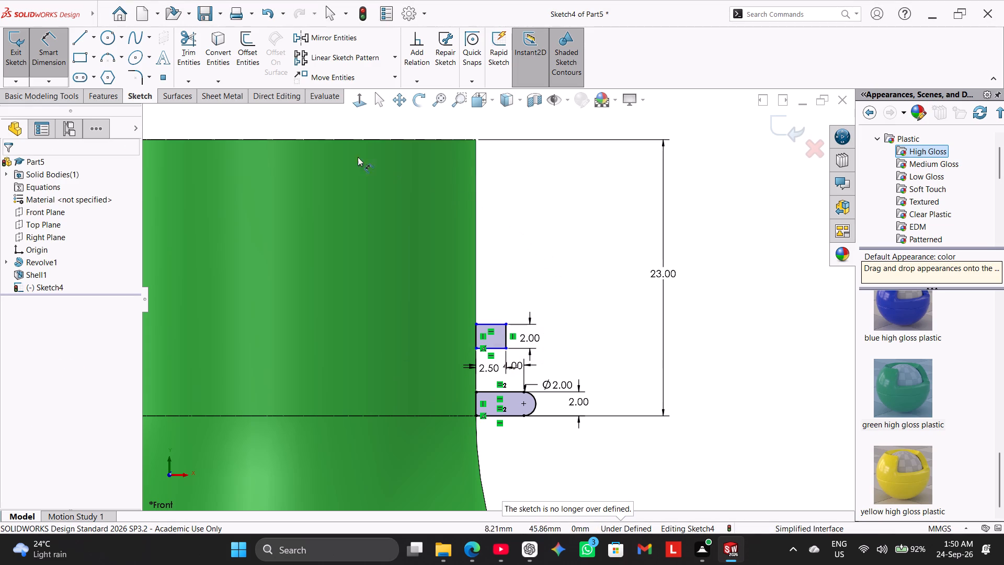
Dimension the vertical distance from the small rectangle's lower outer corner to the neck's top edge as 18 mm.
scroll(363, 225, down, 4)
scroll(610, 378, up, 3)
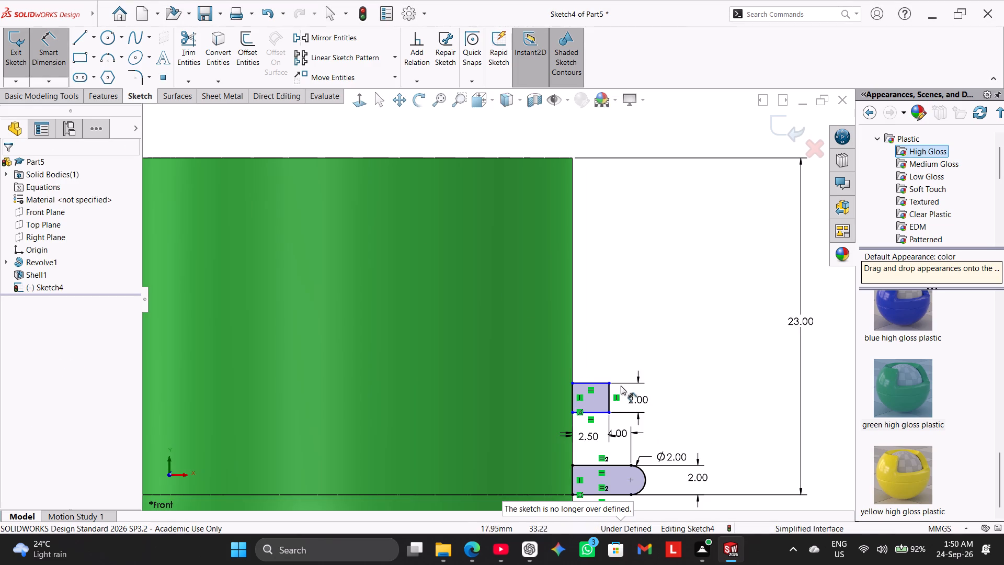
scroll(618, 392, down, 2)
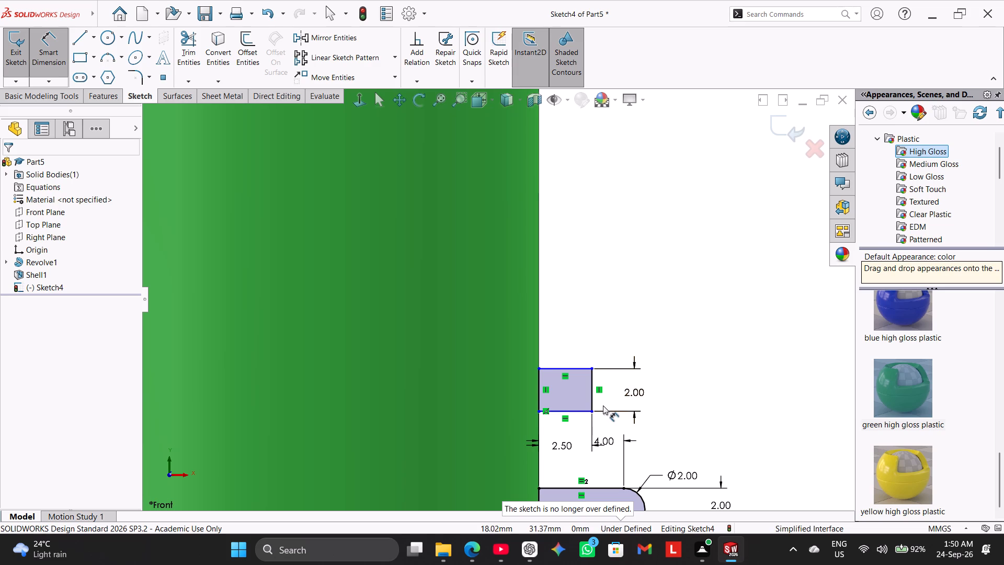
click(594, 409)
scroll(583, 264, up, 3)
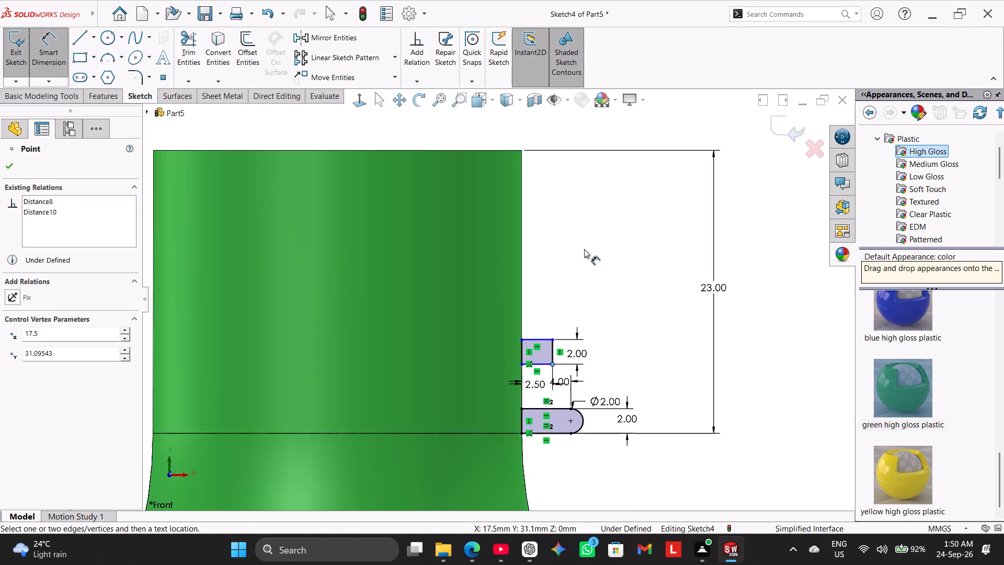
scroll(584, 249, up, 2)
click(499, 196)
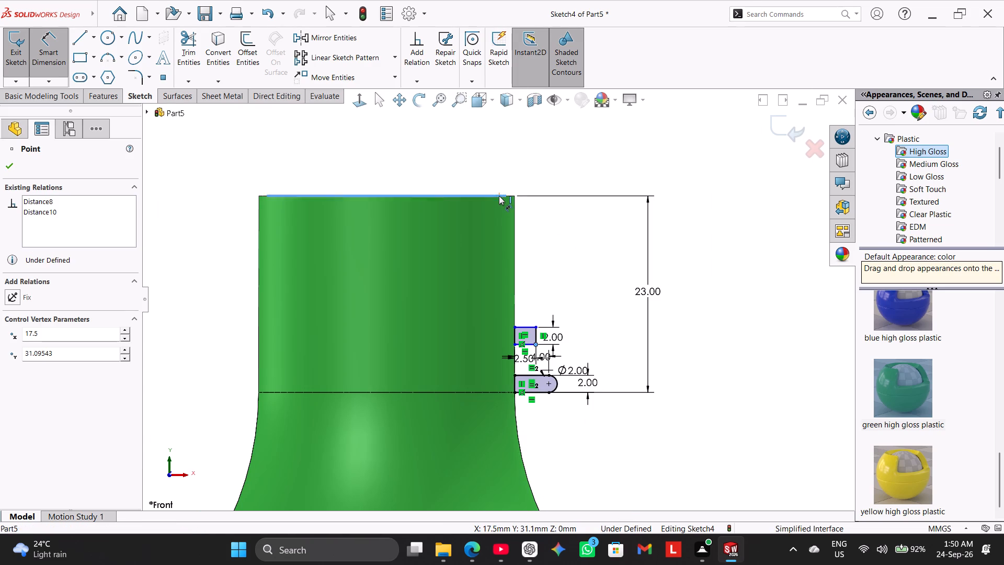
click(618, 257)
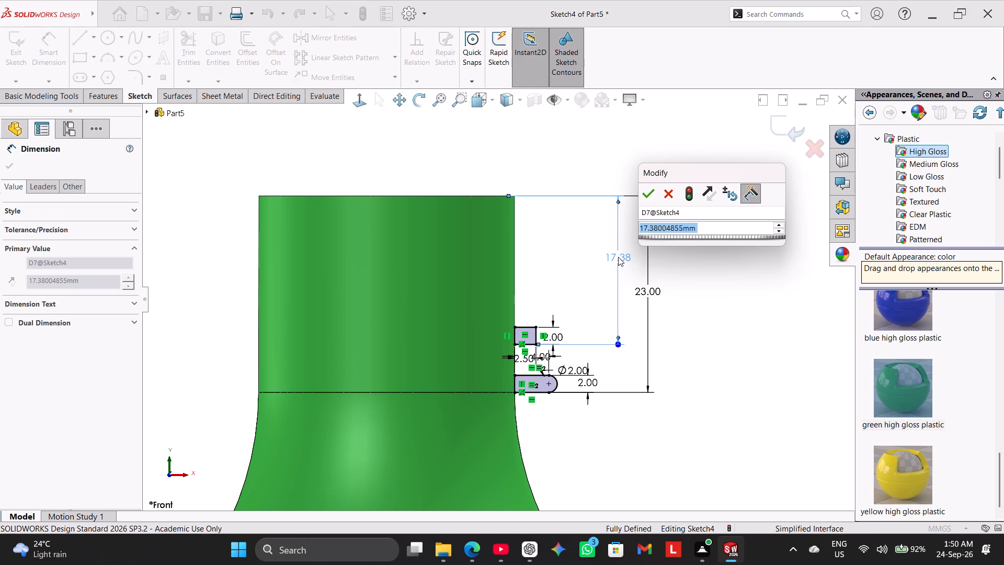
text(18)
key(Return)
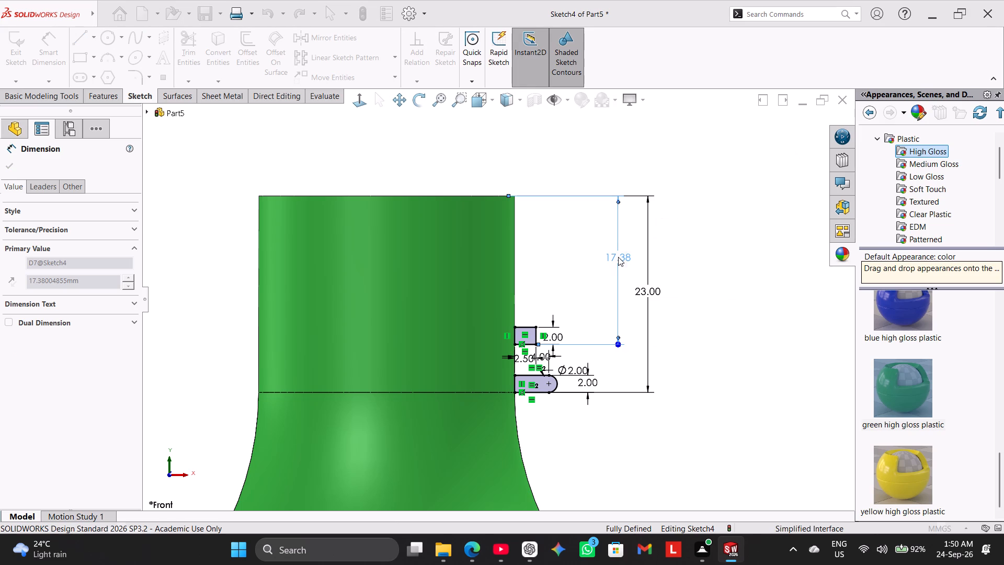
click(778, 260)
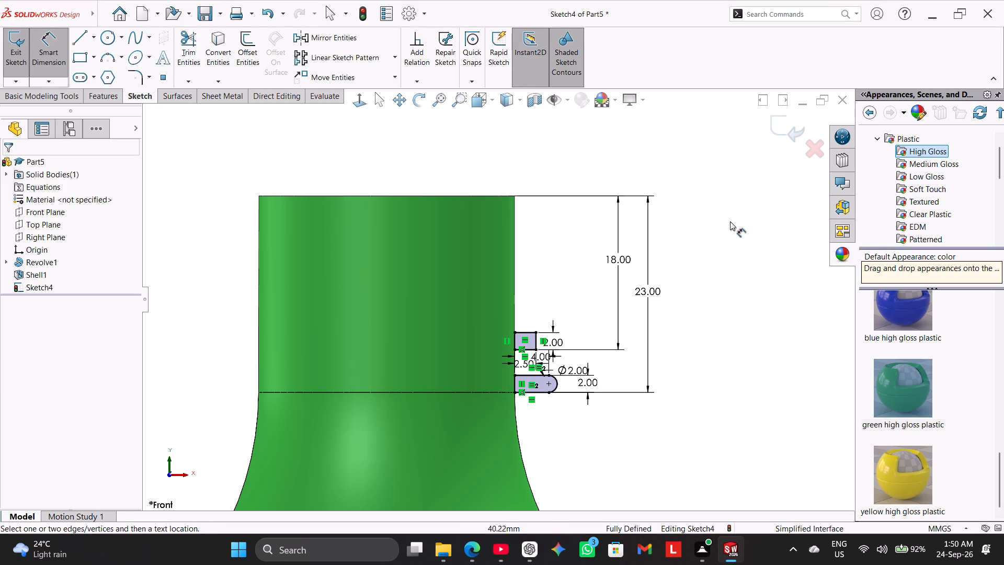
right_click(728, 221)
click(780, 252)
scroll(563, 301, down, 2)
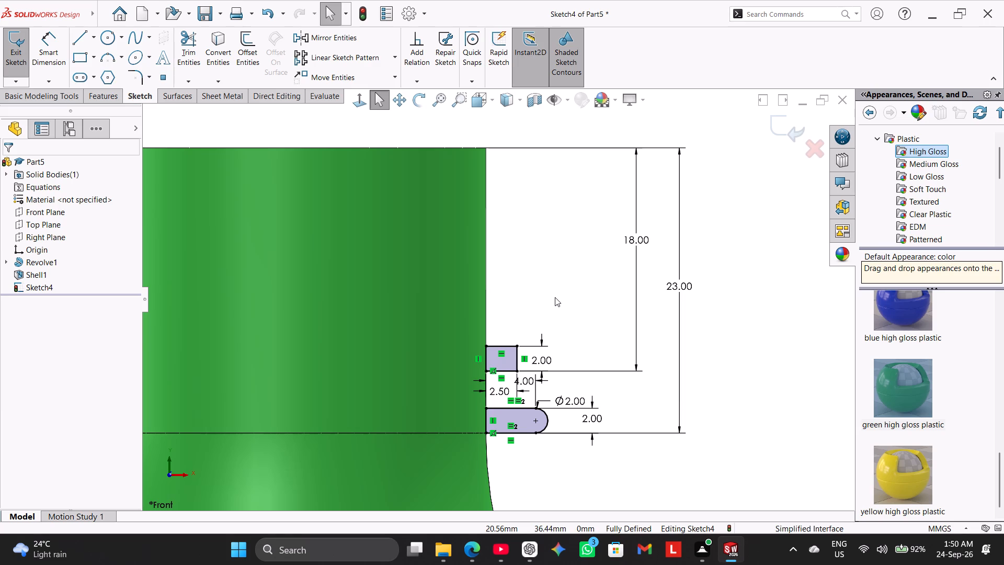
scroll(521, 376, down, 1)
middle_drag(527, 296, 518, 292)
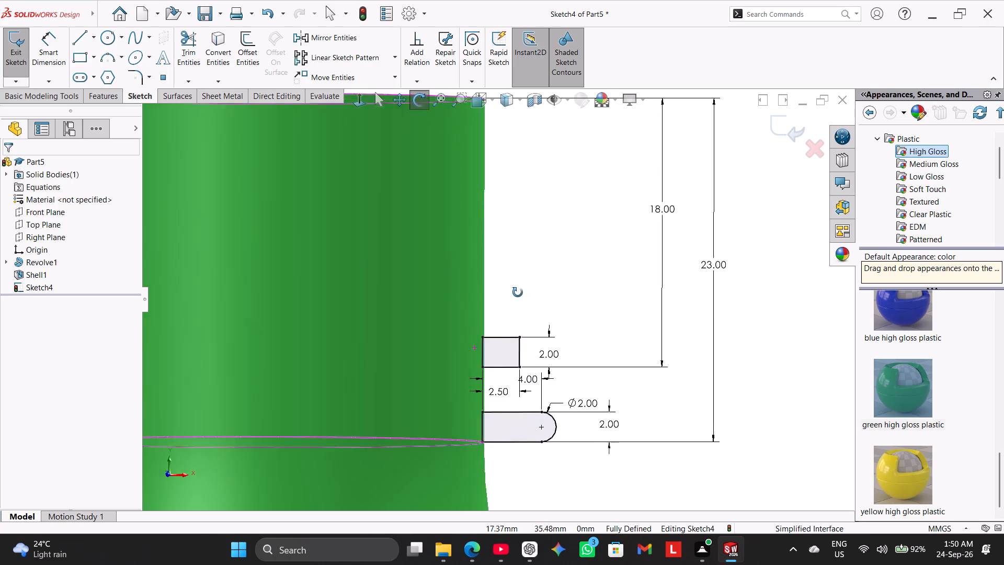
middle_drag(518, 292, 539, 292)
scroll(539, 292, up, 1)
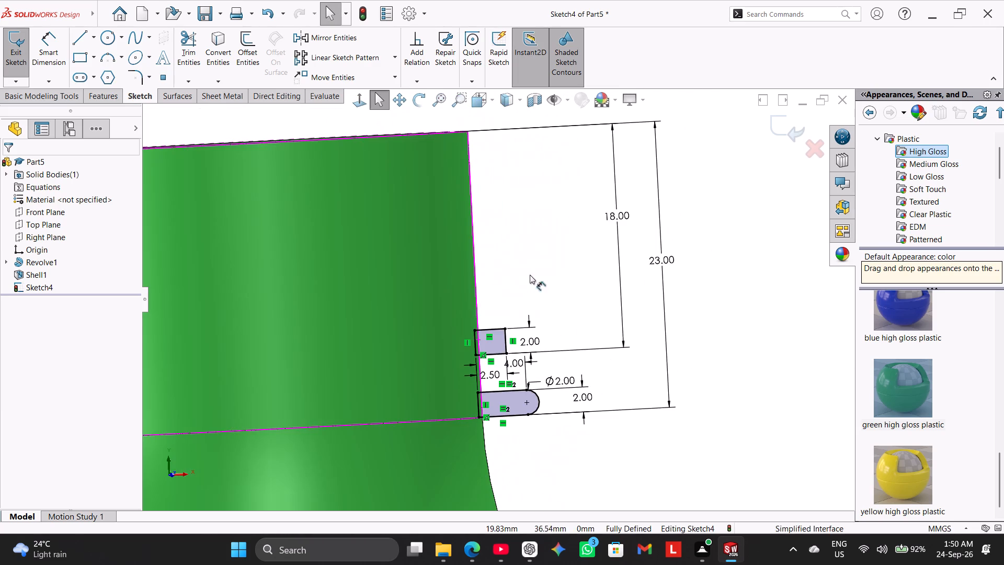
Draw a vertical centerline about 48.5 mm long from the origin up to the neck's top edge.
scroll(522, 255, up, 2)
click(358, 103)
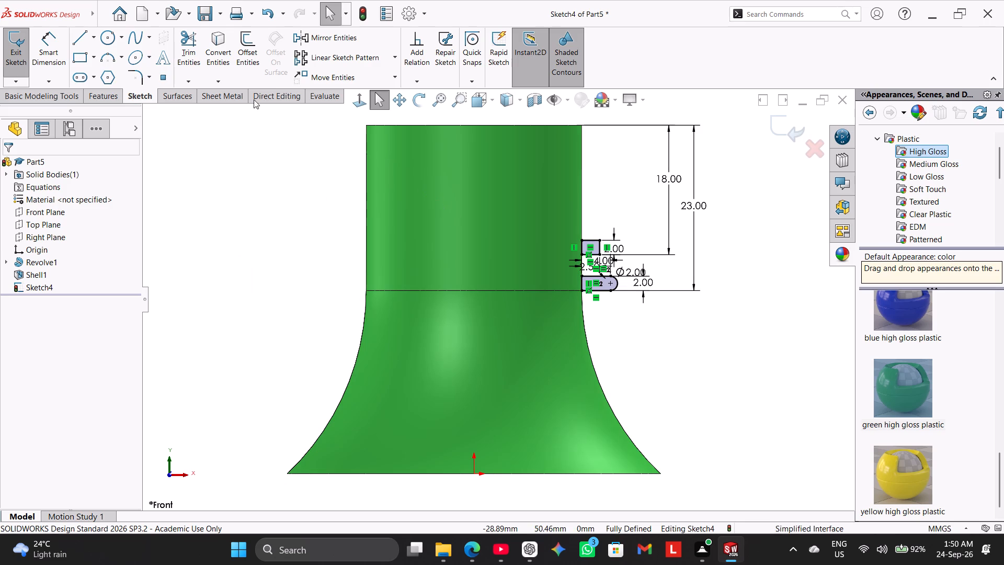
click(94, 32)
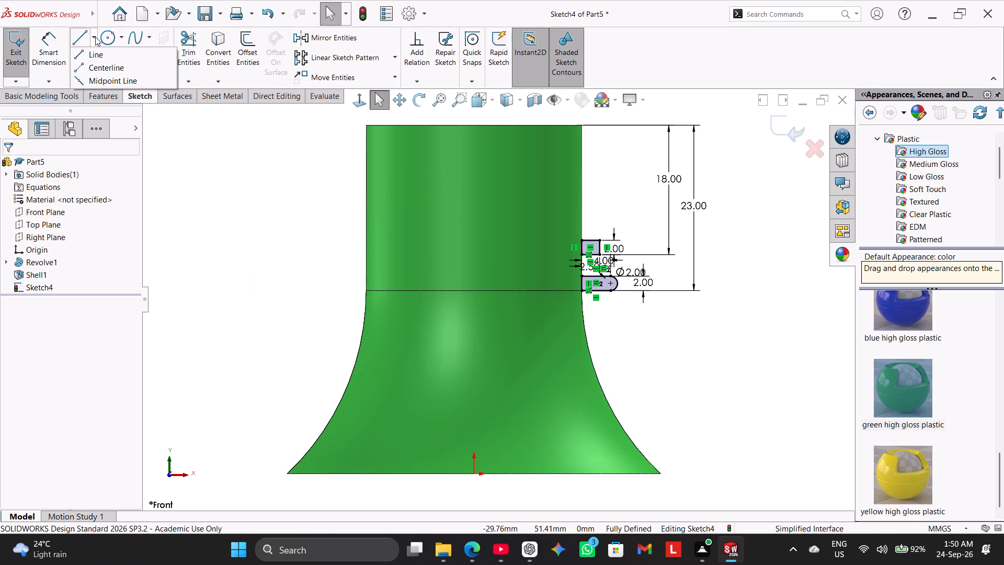
click(97, 65)
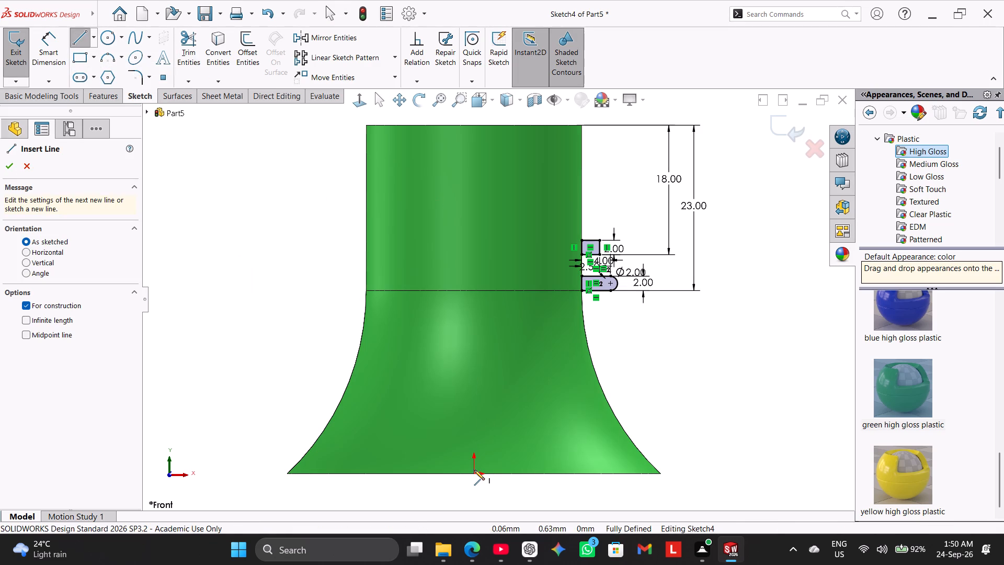
drag(473, 472, 478, 459)
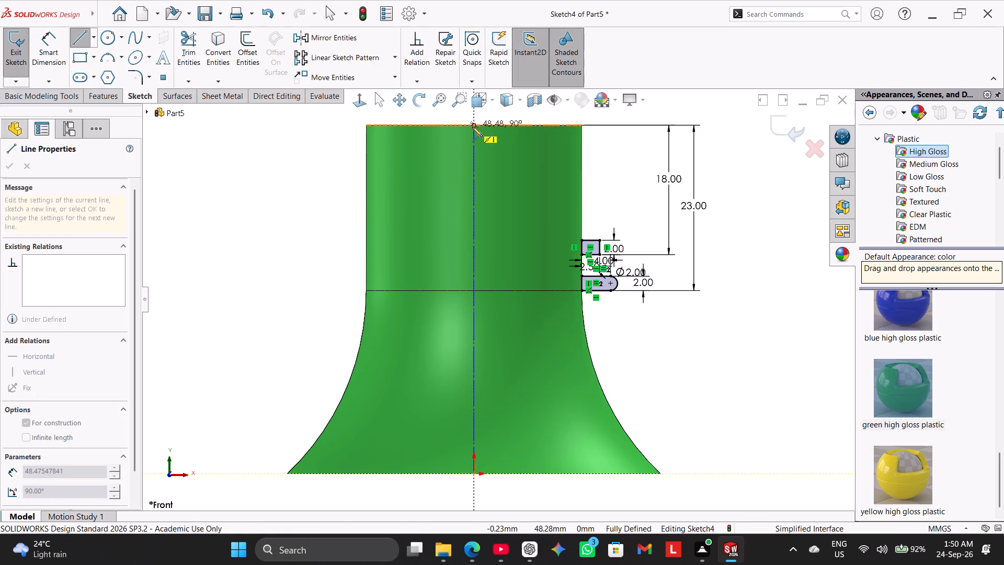
click(472, 127)
right_click(266, 178)
click(290, 185)
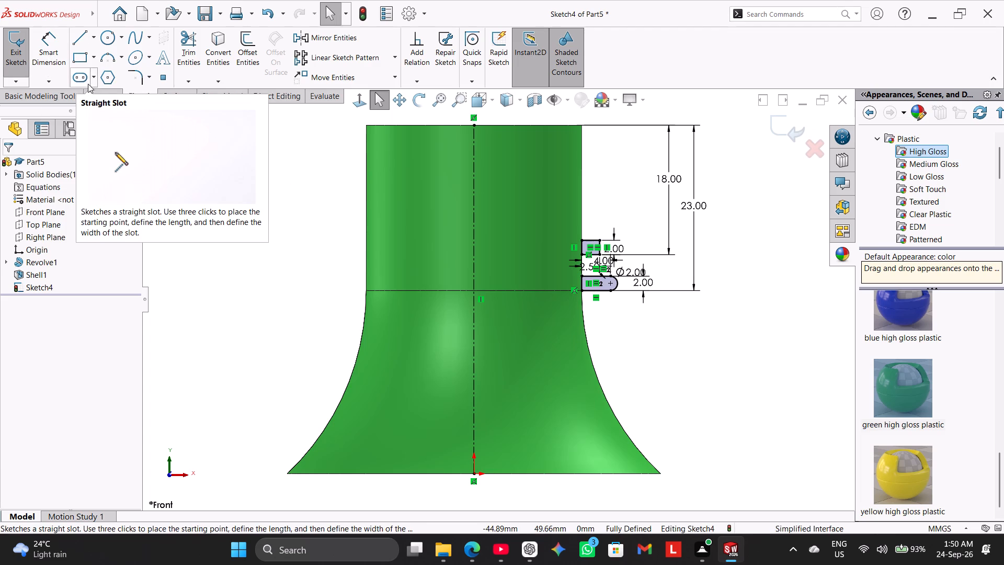
Revolve the small rectangle and the rounded-end profile 360° about the centerline, merging the result with the body.
click(105, 98)
click(70, 39)
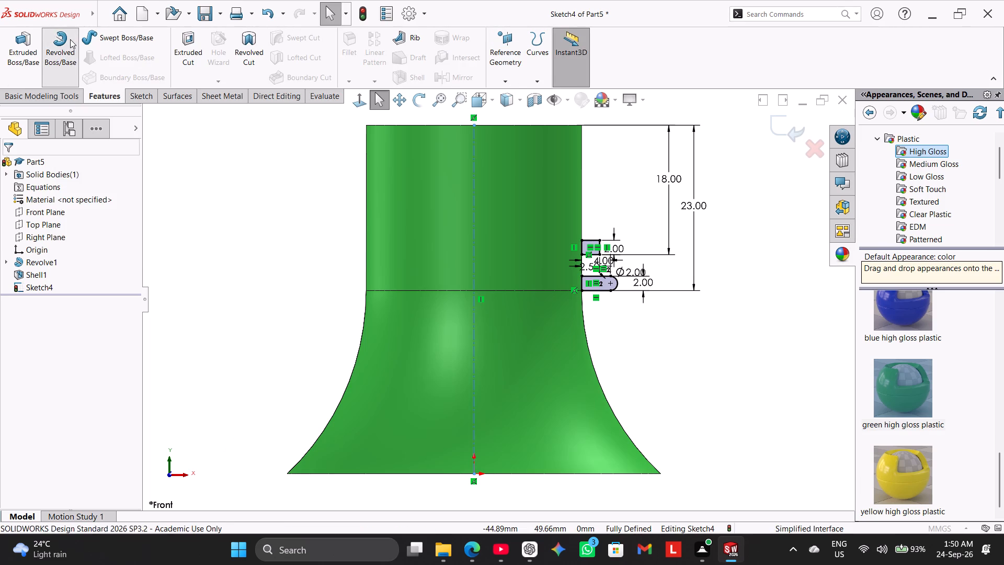
middle_drag(238, 207, 244, 286)
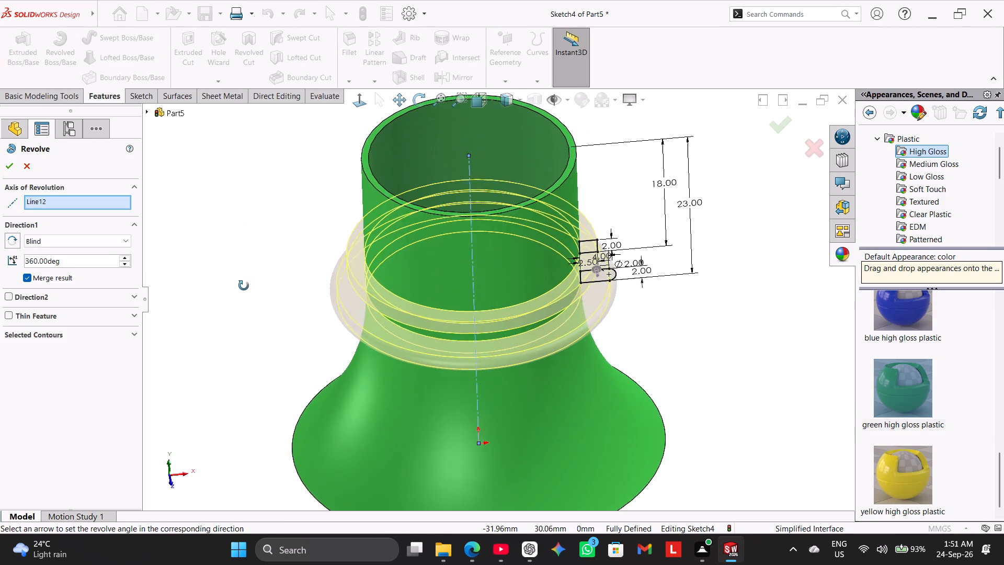
middle_drag(244, 286, 219, 195)
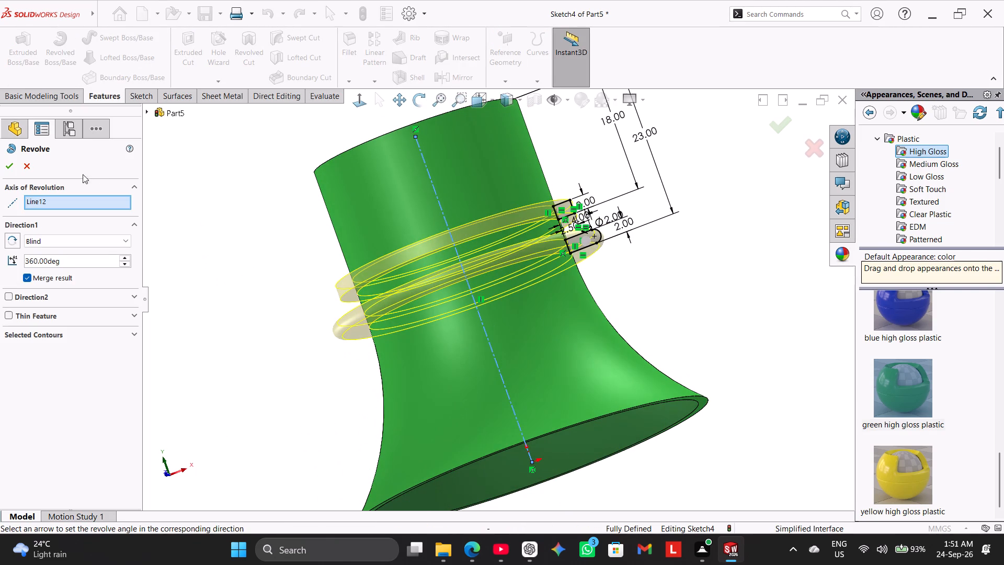
click(8, 163)
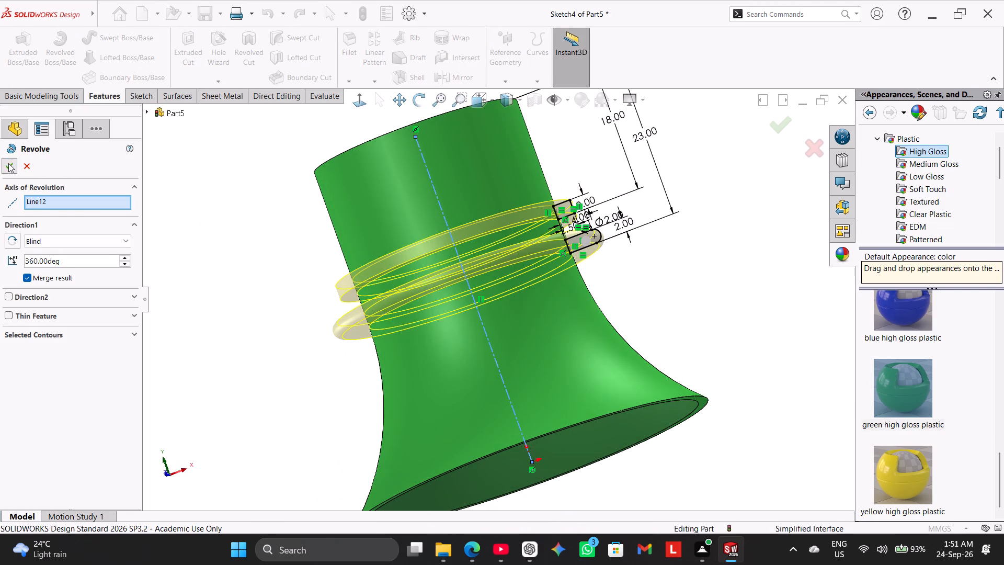
click(242, 275)
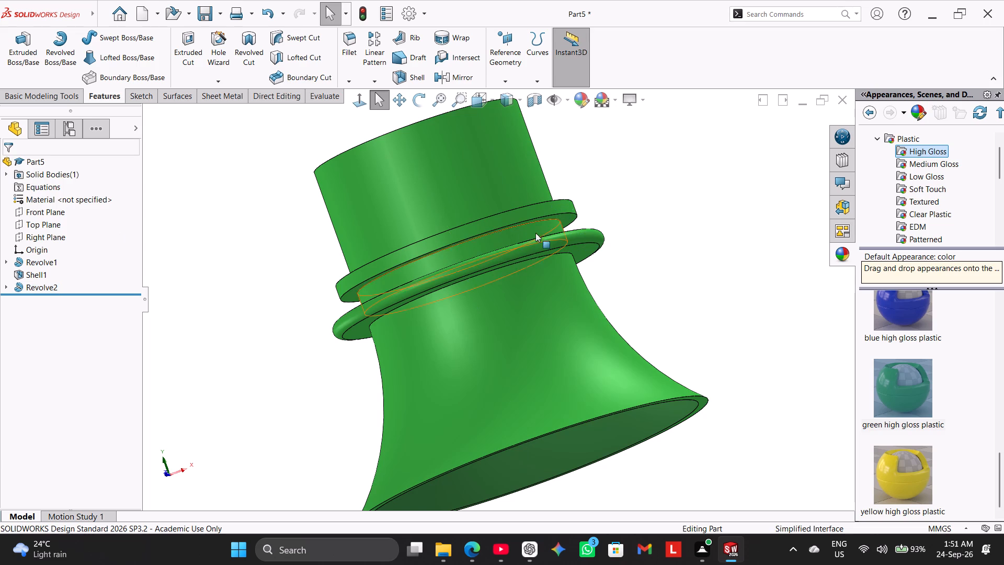
Set up an angle-distance chamfer on the upper ring's top face with a 2.5 mm distance and 30° angle.
middle_drag(634, 177, 651, 230)
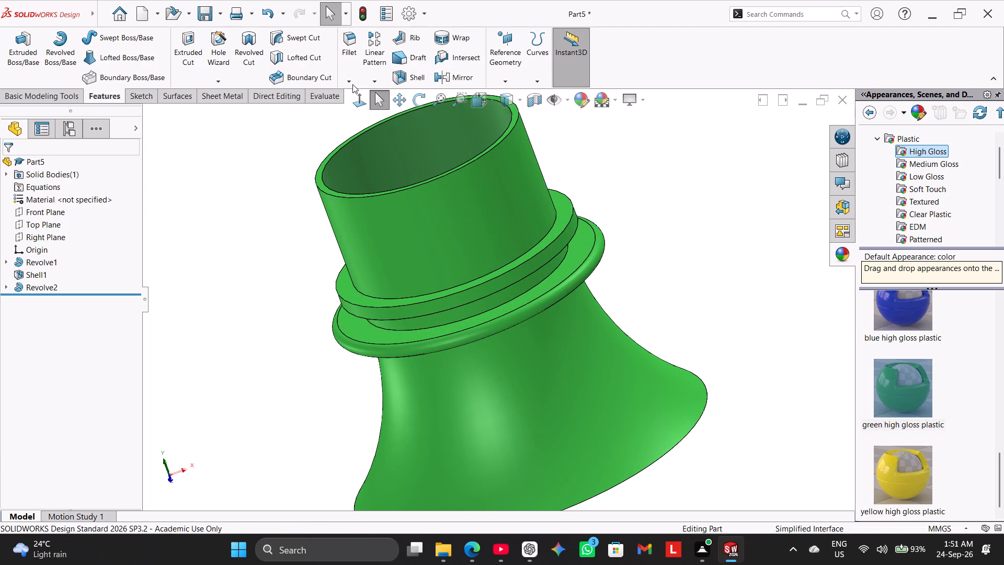
click(352, 81)
click(371, 106)
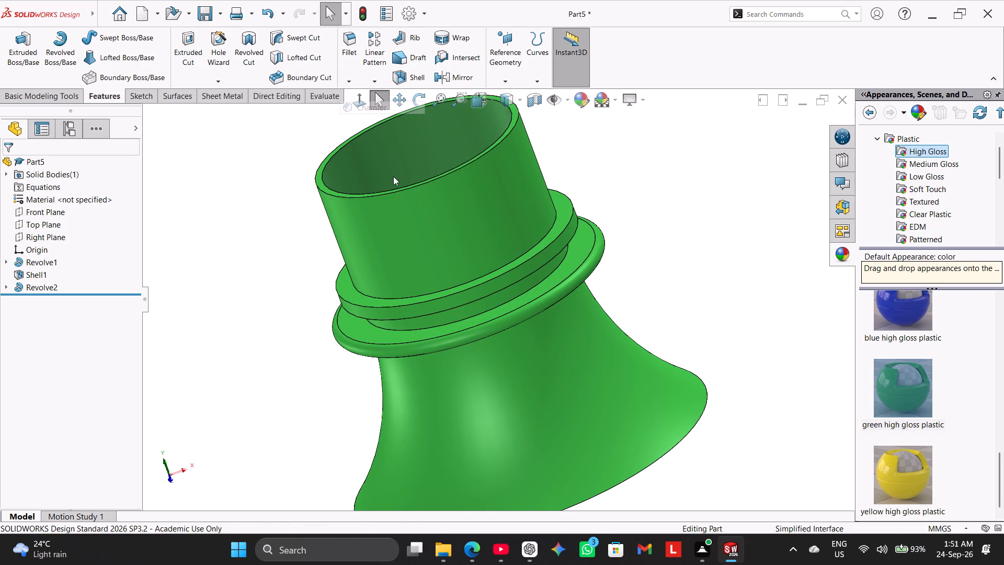
middle_drag(283, 254, 293, 298)
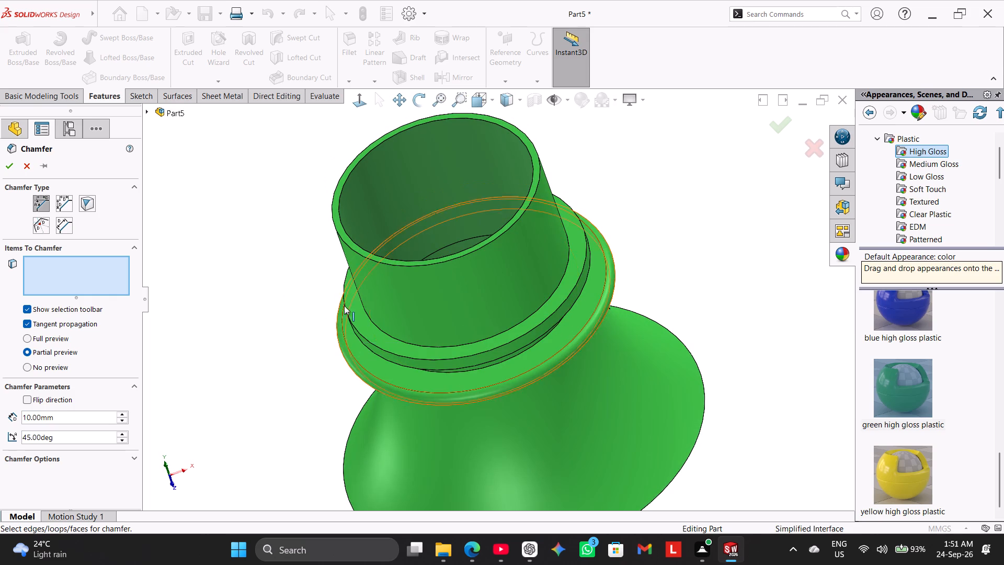
click(363, 330)
middle_drag(267, 270, 281, 240)
scroll(281, 240, up, 1)
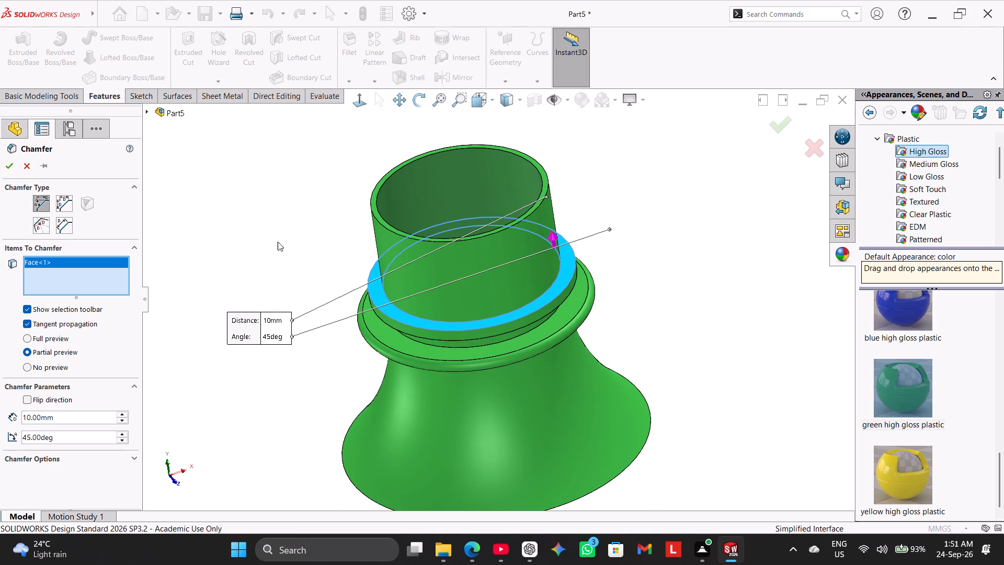
click(92, 412)
click(92, 412)
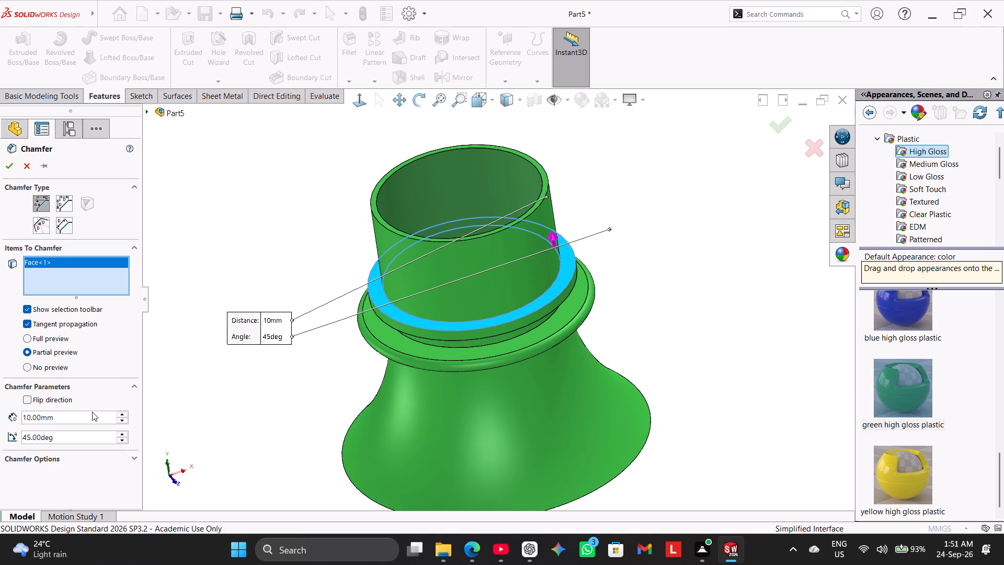
double_click(90, 415)
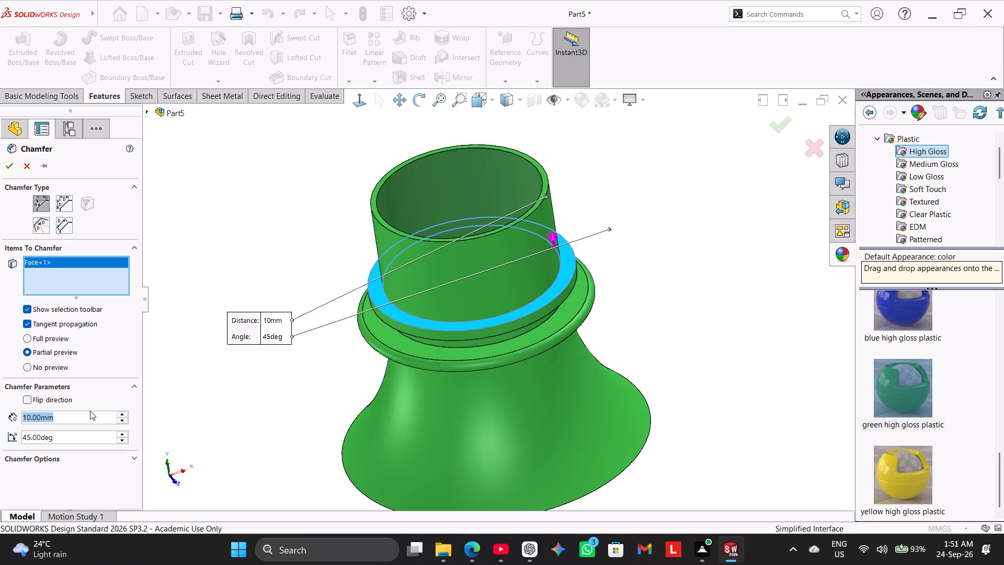
key(2)
text(.5)
key(Down)
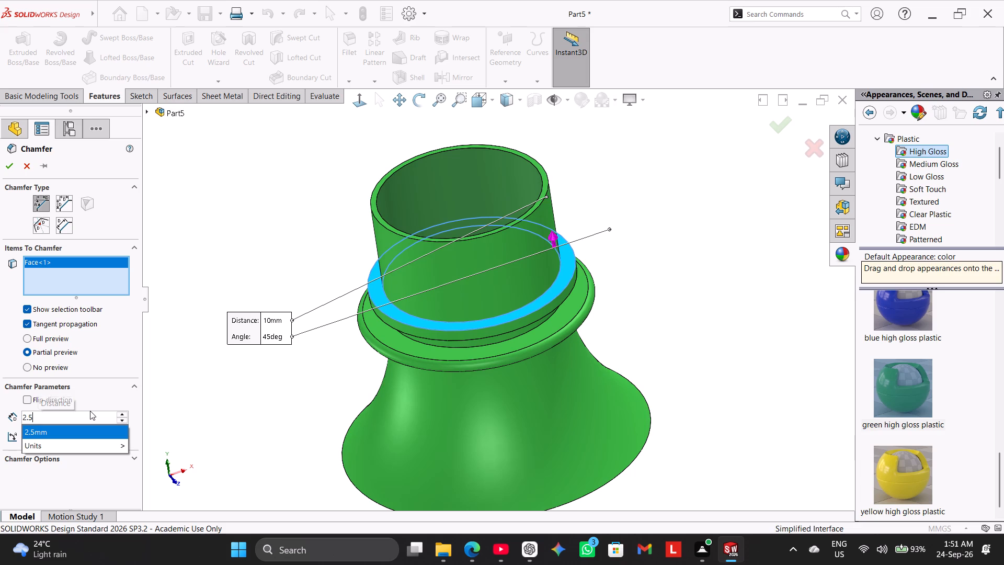
key(Down)
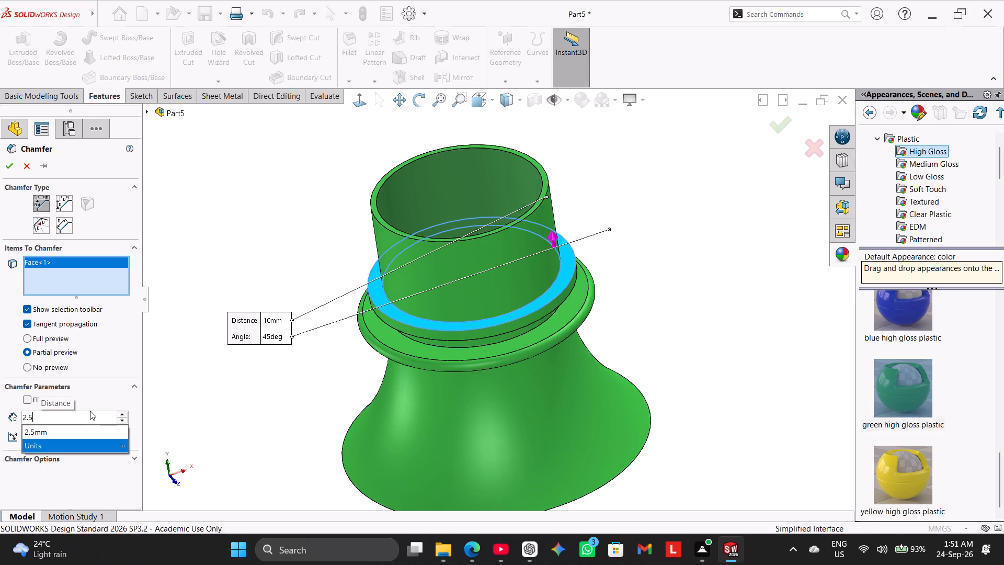
click(188, 280)
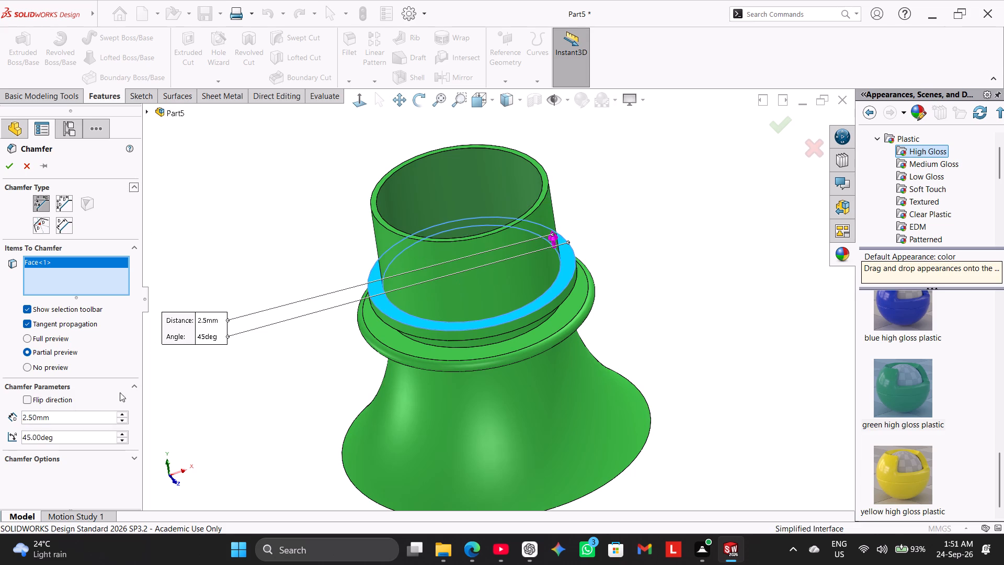
double_click(95, 440)
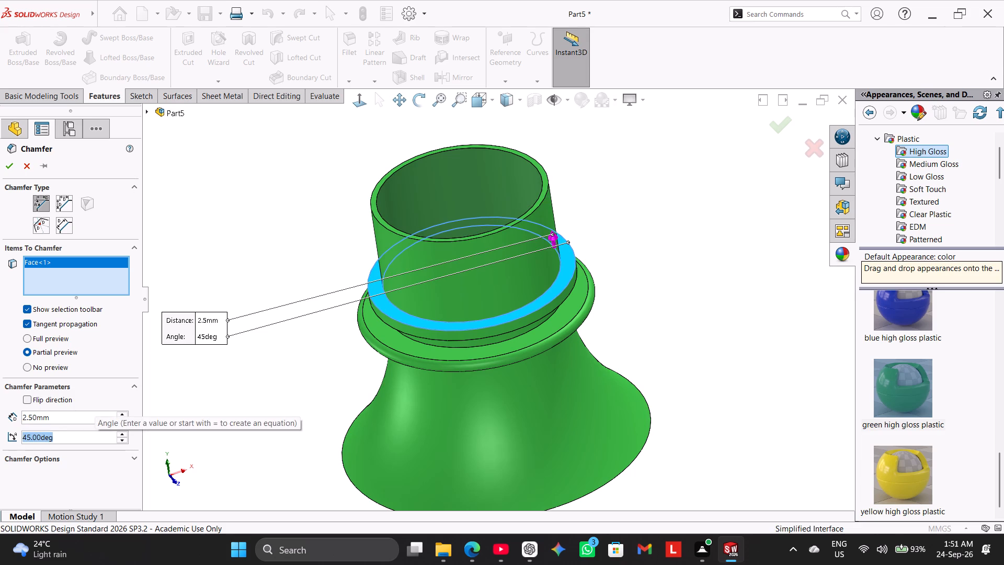
text(30)
key(Return)
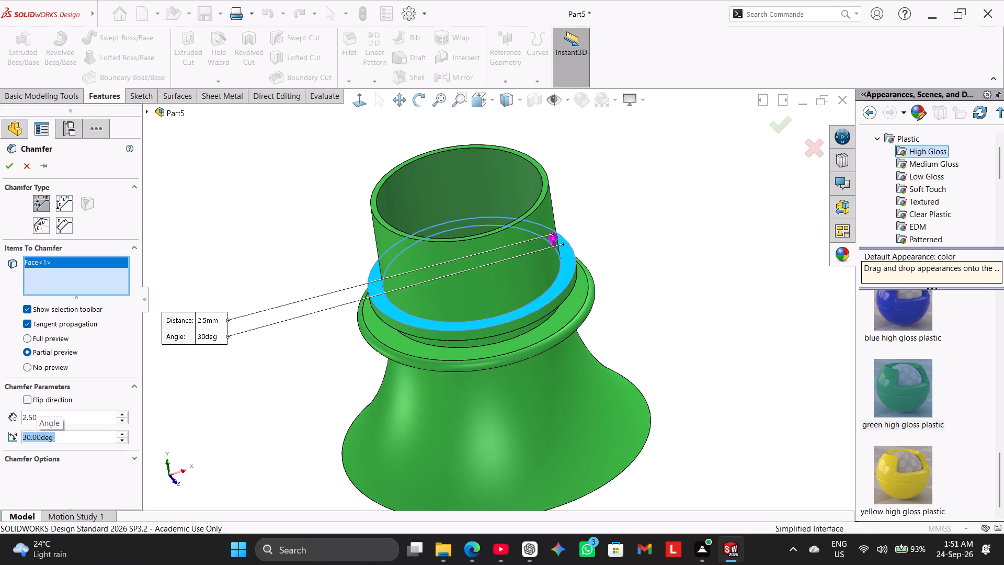
click(303, 239)
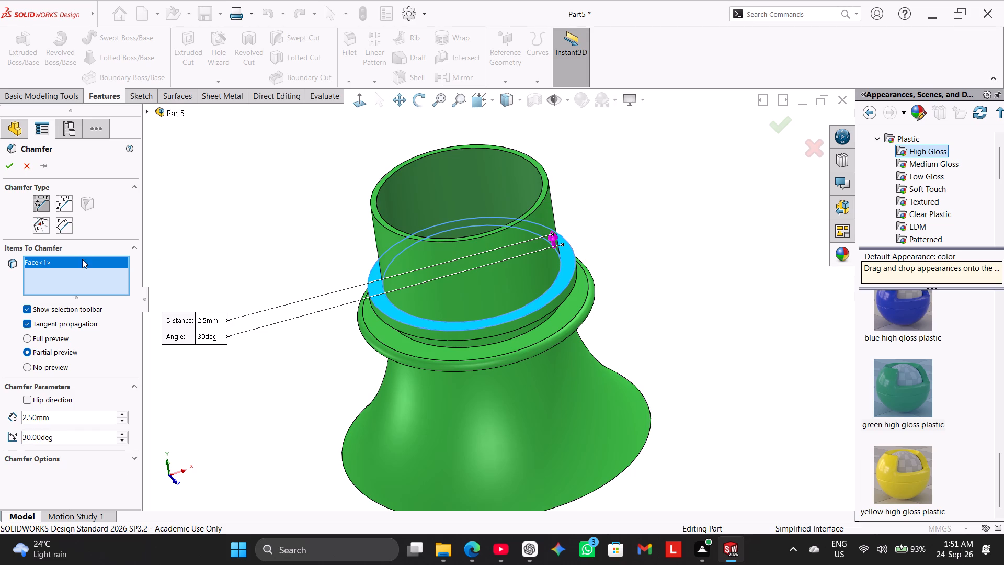
Replace the chamfer's face selection with the upper ring's outer top edge and create the chamfer.
middle_drag(219, 377, 247, 324)
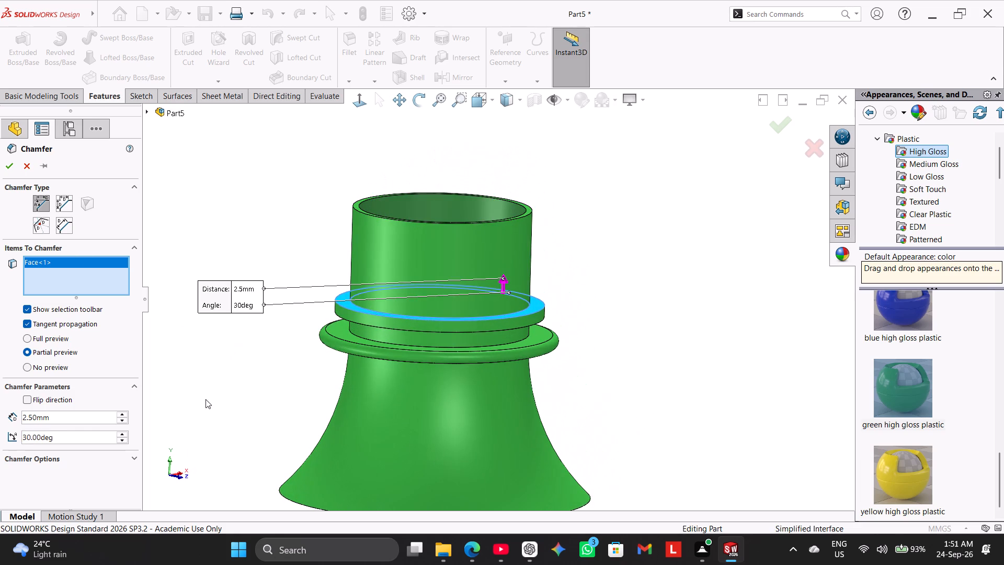
click(193, 406)
right_click(86, 264)
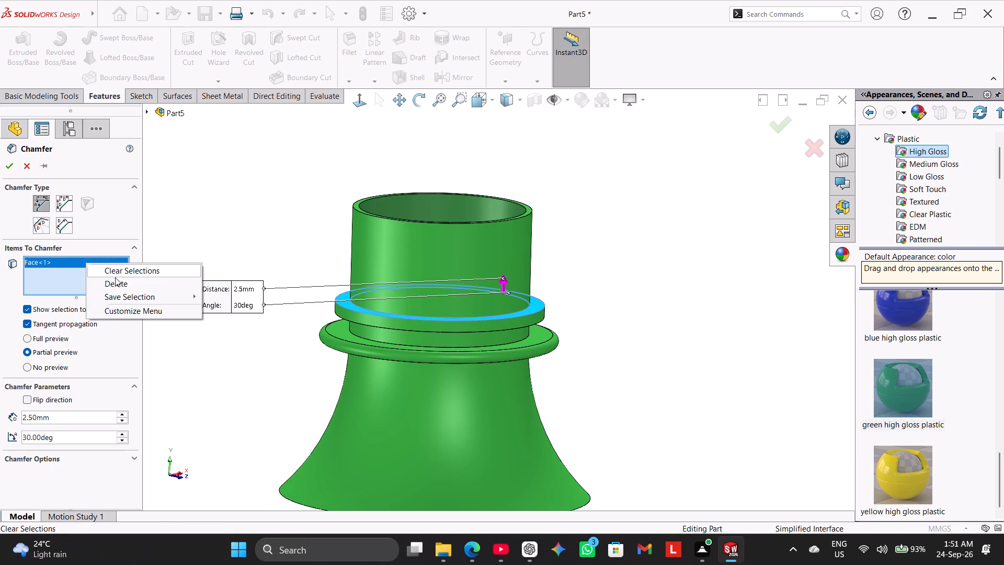
click(129, 268)
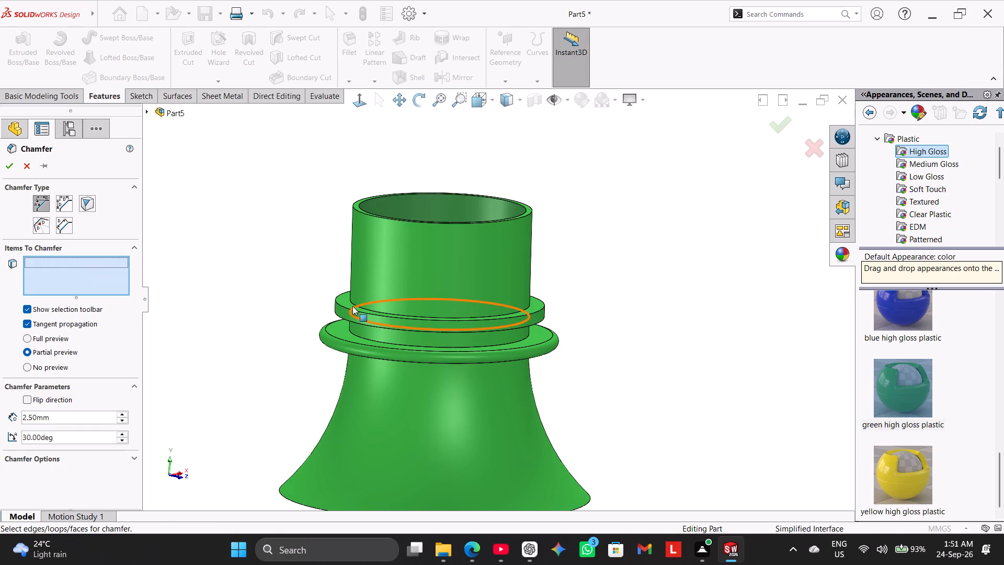
click(352, 310)
middle_drag(301, 262, 302, 296)
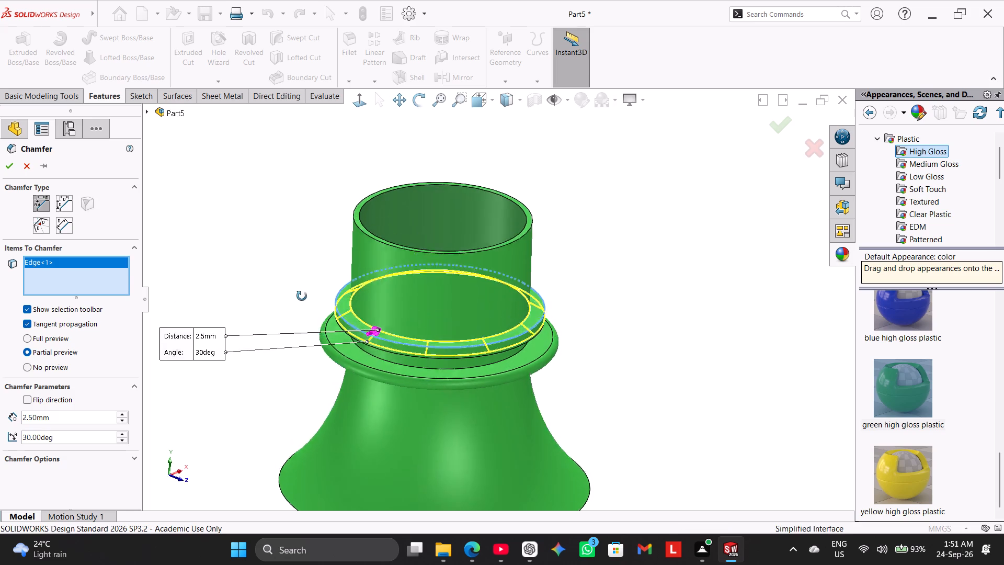
middle_drag(302, 296, 332, 319)
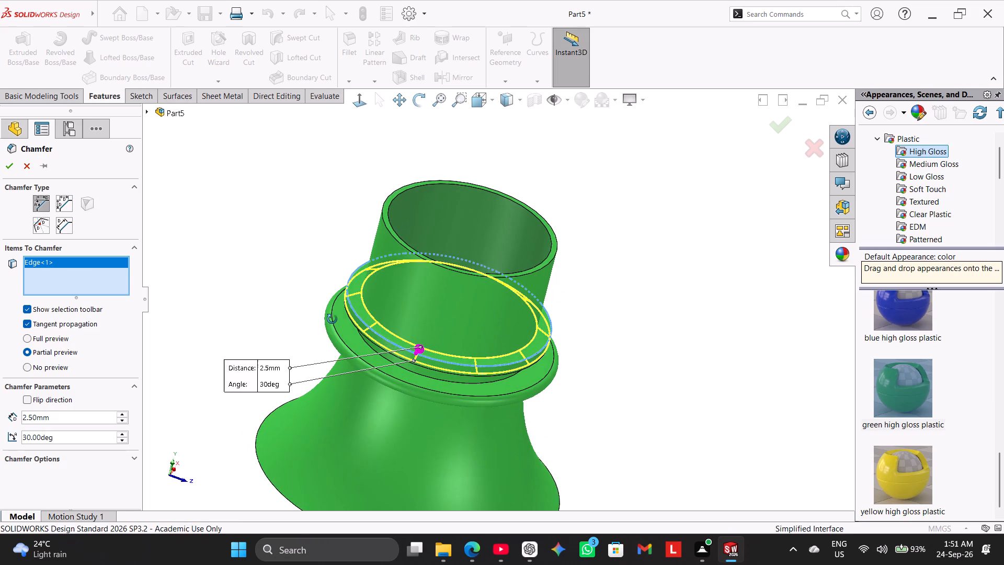
middle_drag(332, 319, 317, 296)
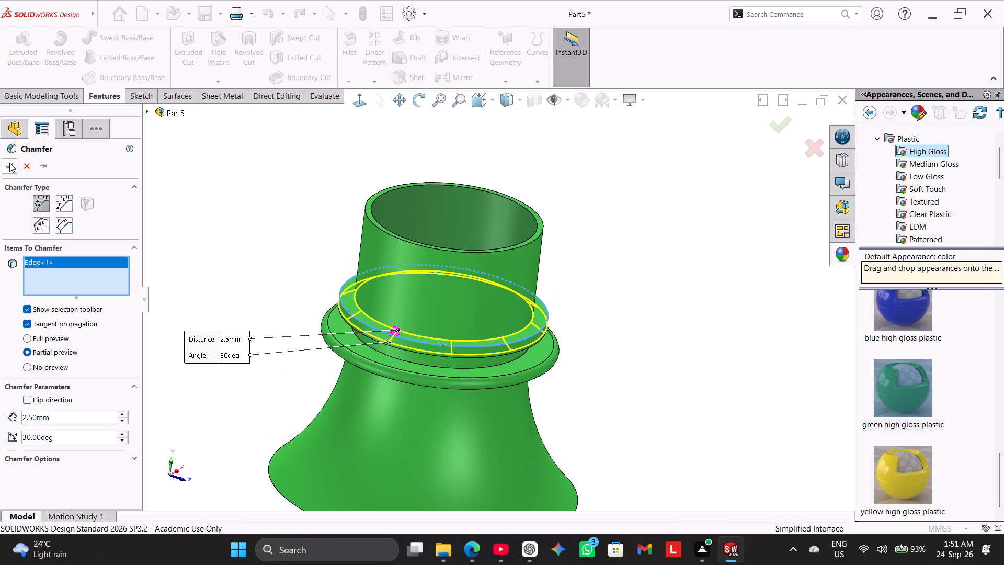
click(9, 163)
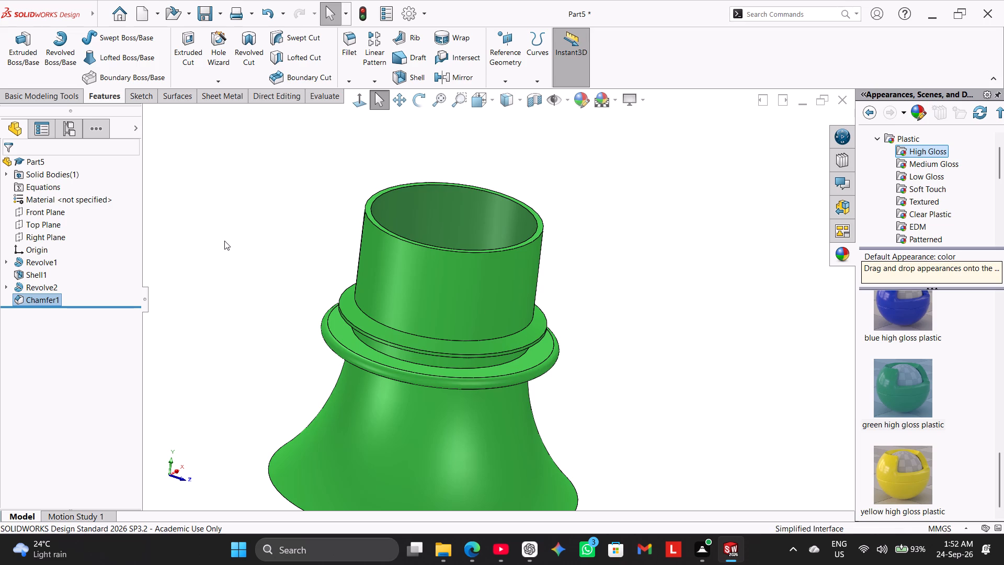
Set up a full round fillet with the upper ring's sloped chamfer face as the first side face set.
middle_drag(272, 268, 288, 228)
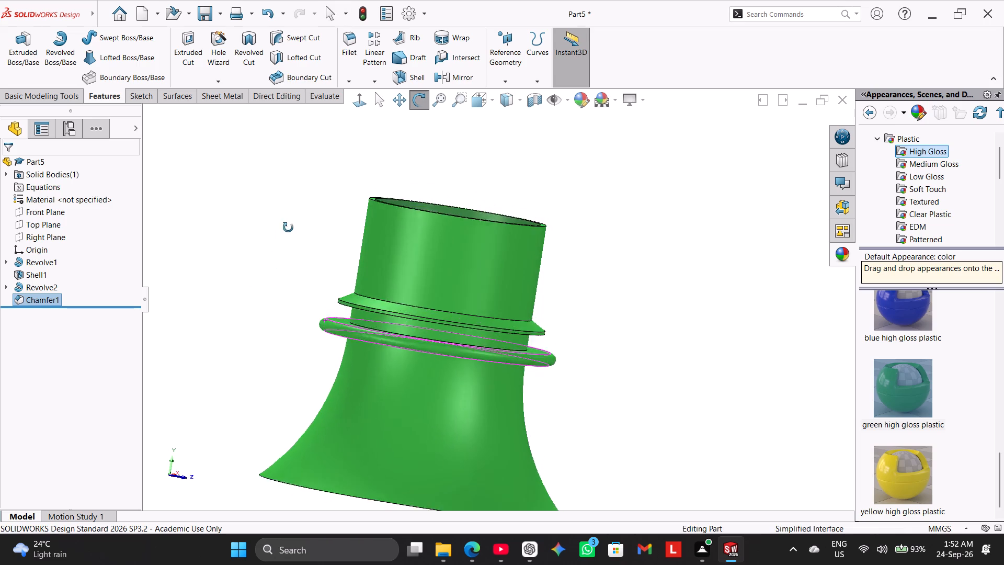
middle_drag(288, 228, 293, 219)
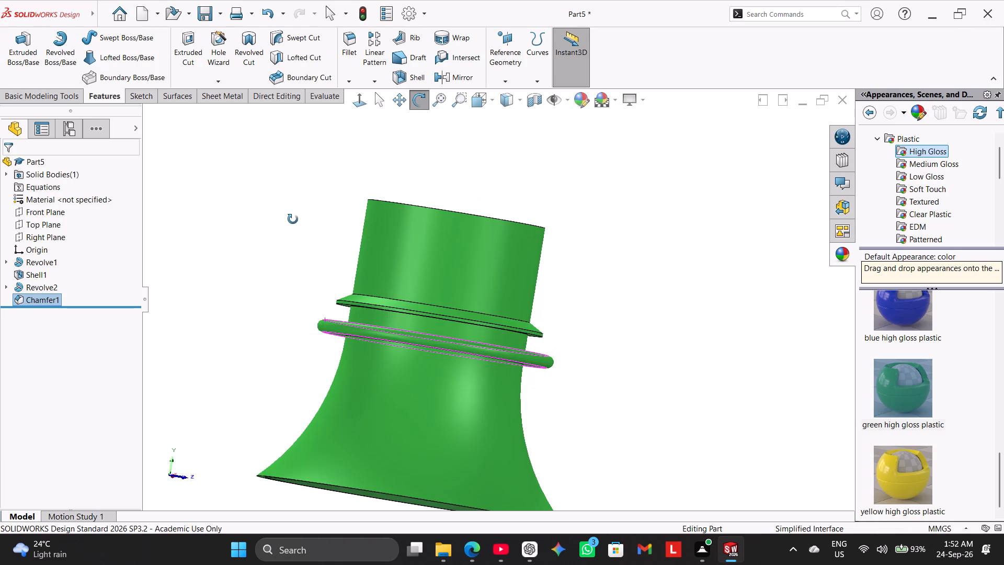
middle_drag(293, 219, 294, 216)
scroll(362, 295, down, 5)
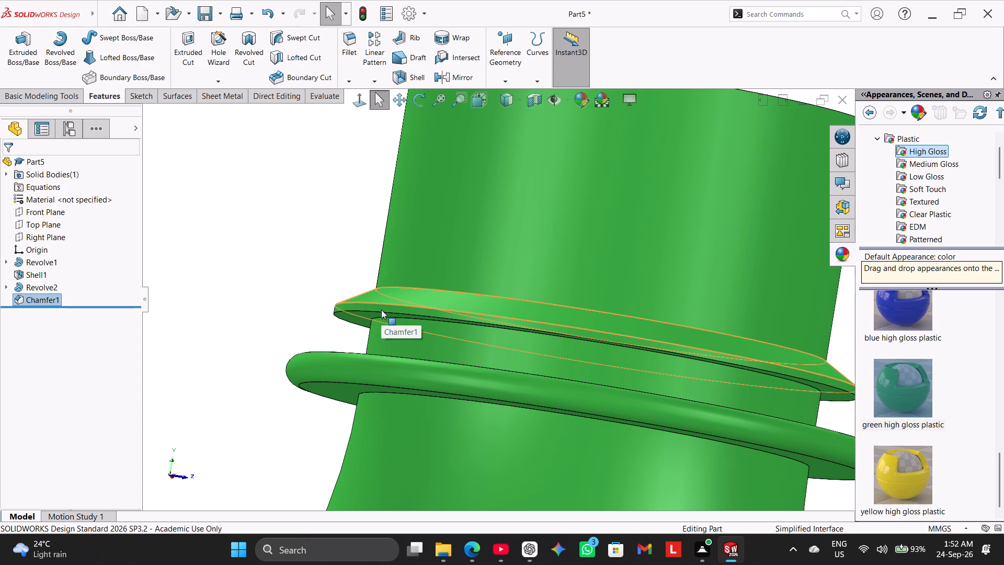
scroll(381, 310, down, 2)
middle_drag(321, 290, 338, 268)
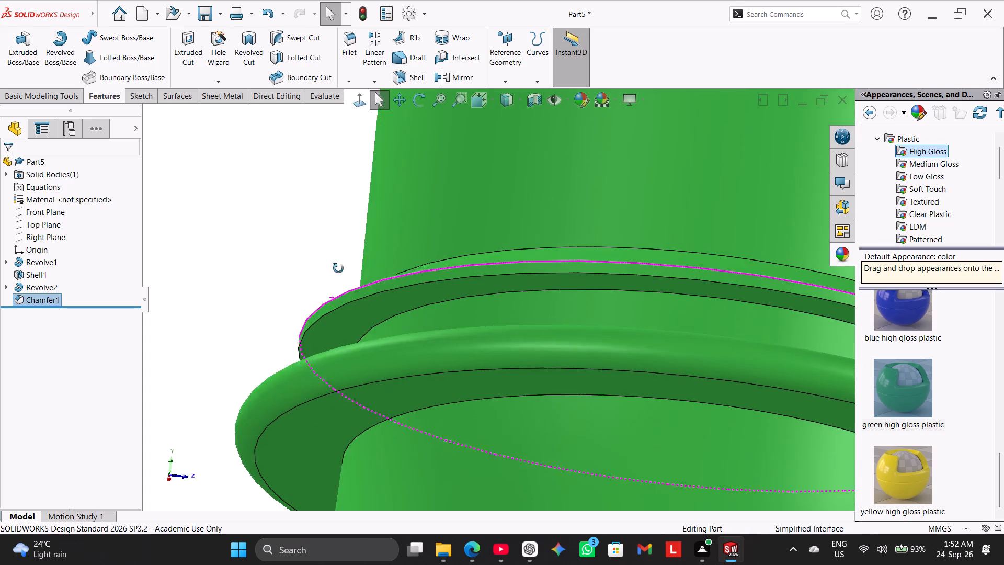
middle_drag(338, 268, 357, 293)
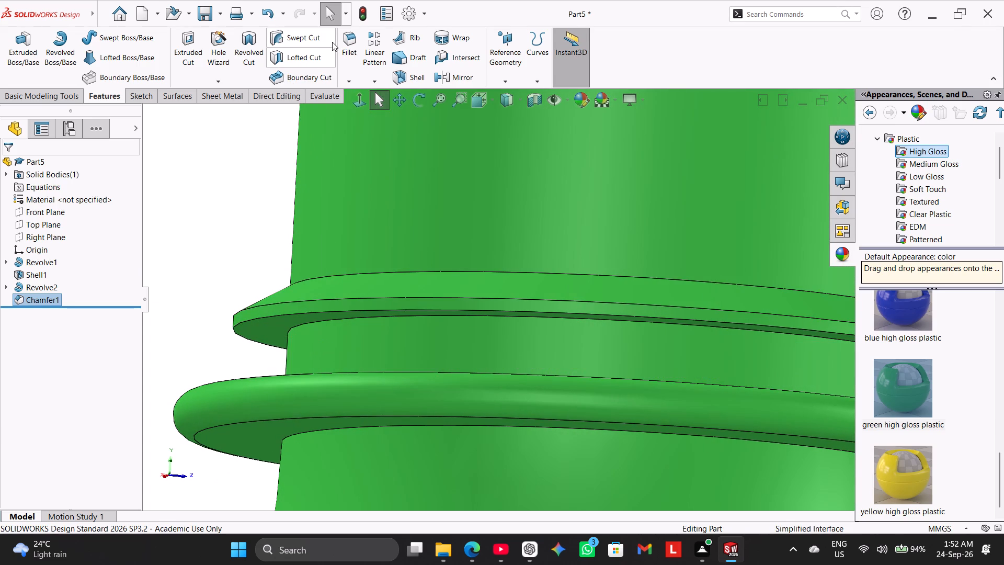
click(350, 43)
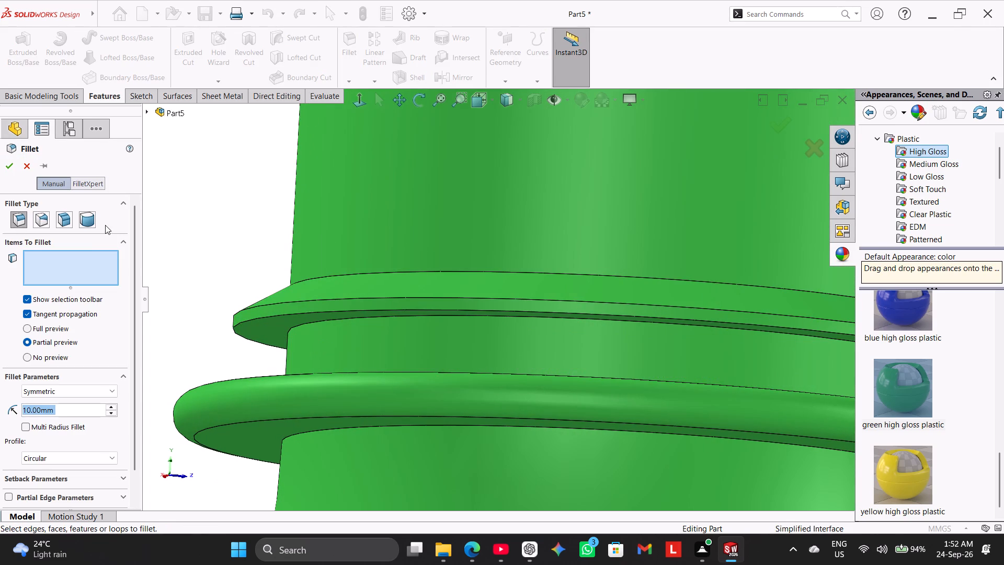
click(88, 218)
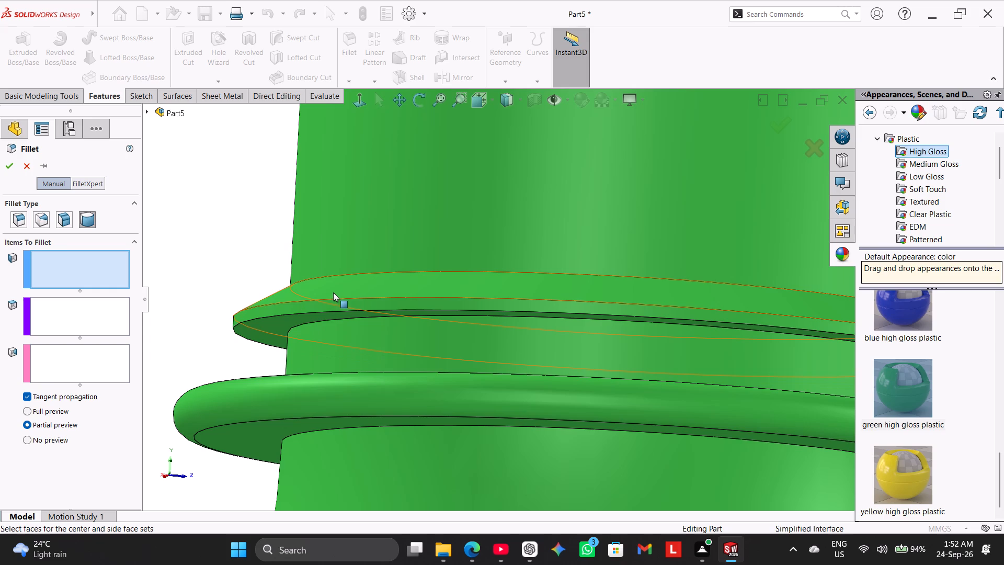
middle_drag(247, 230, 255, 276)
click(285, 280)
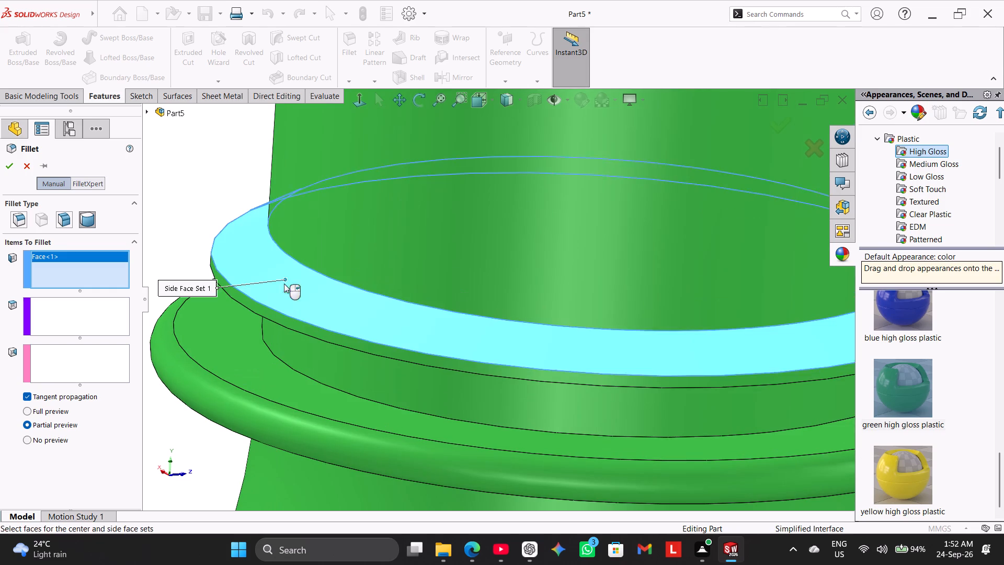
middle_drag(284, 303, 310, 254)
click(315, 313)
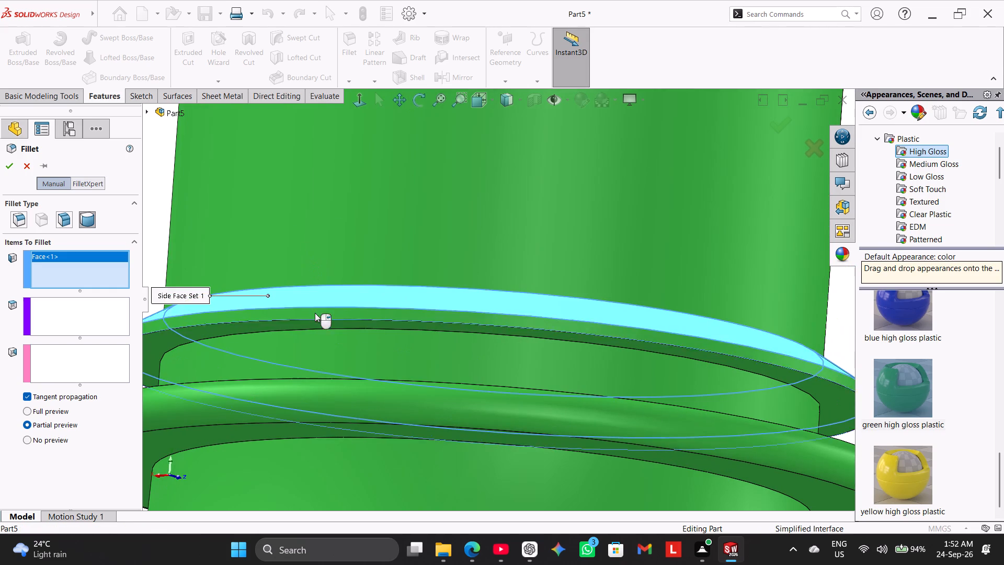
middle_drag(319, 293, 330, 250)
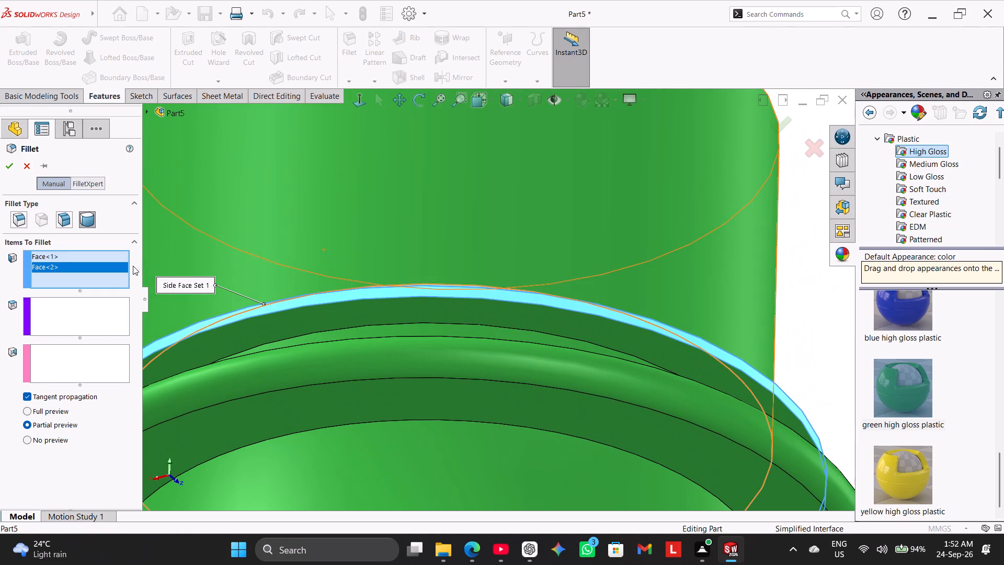
right_click(84, 269)
click(97, 274)
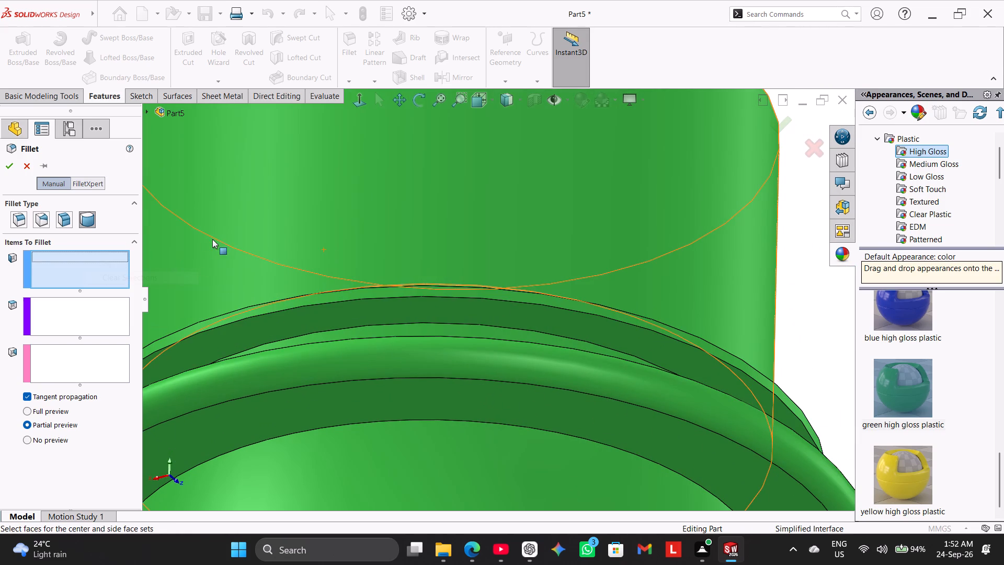
middle_drag(218, 286, 219, 348)
click(218, 344)
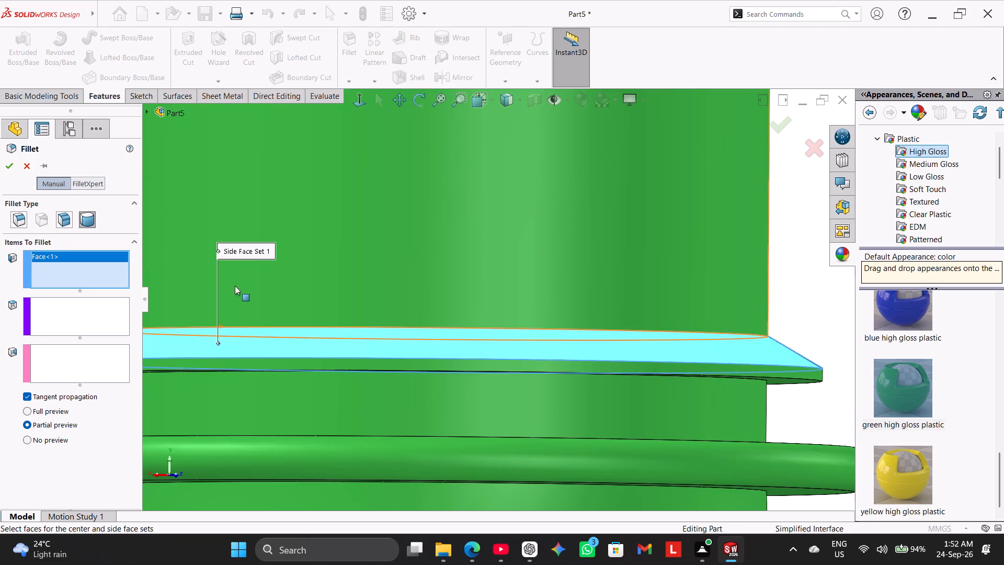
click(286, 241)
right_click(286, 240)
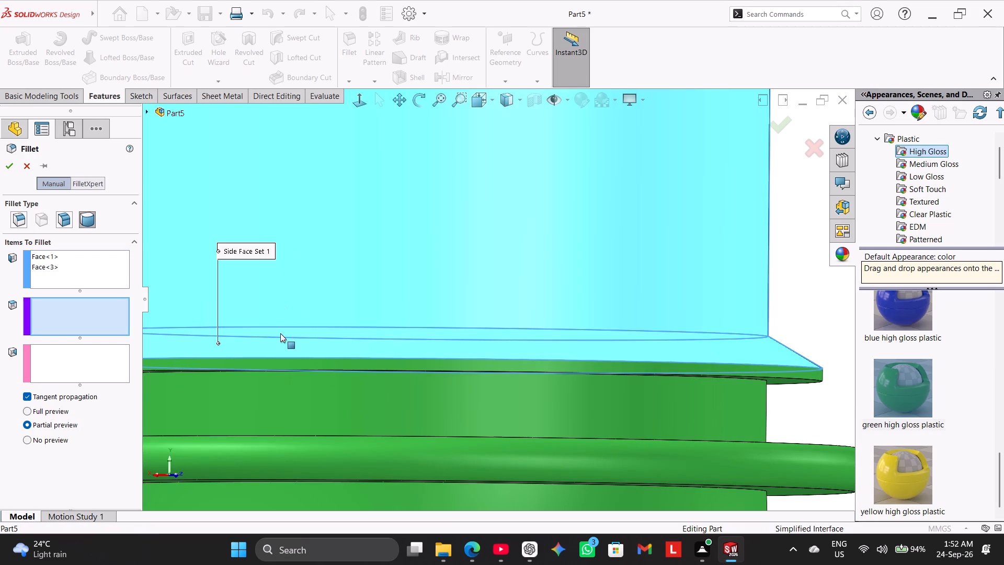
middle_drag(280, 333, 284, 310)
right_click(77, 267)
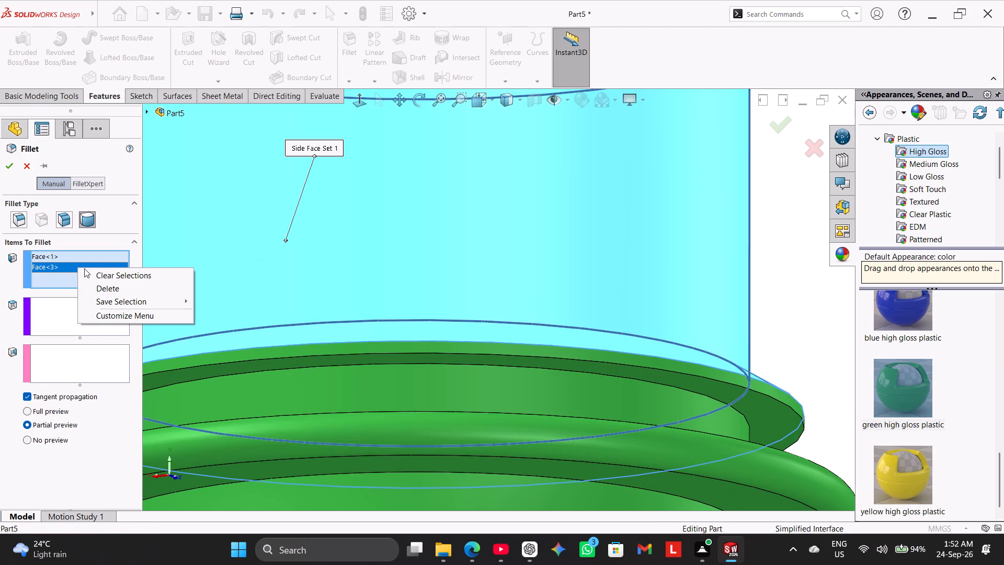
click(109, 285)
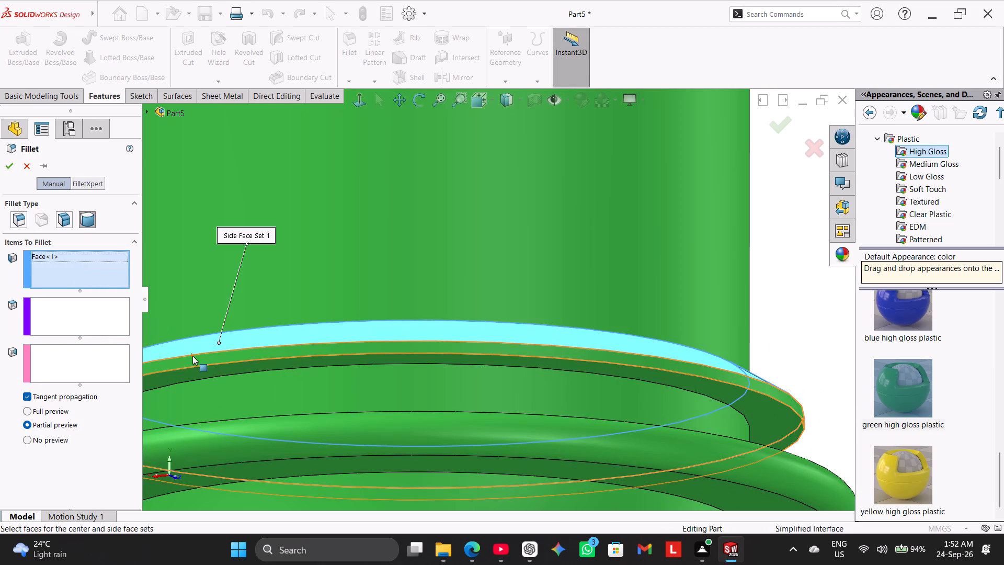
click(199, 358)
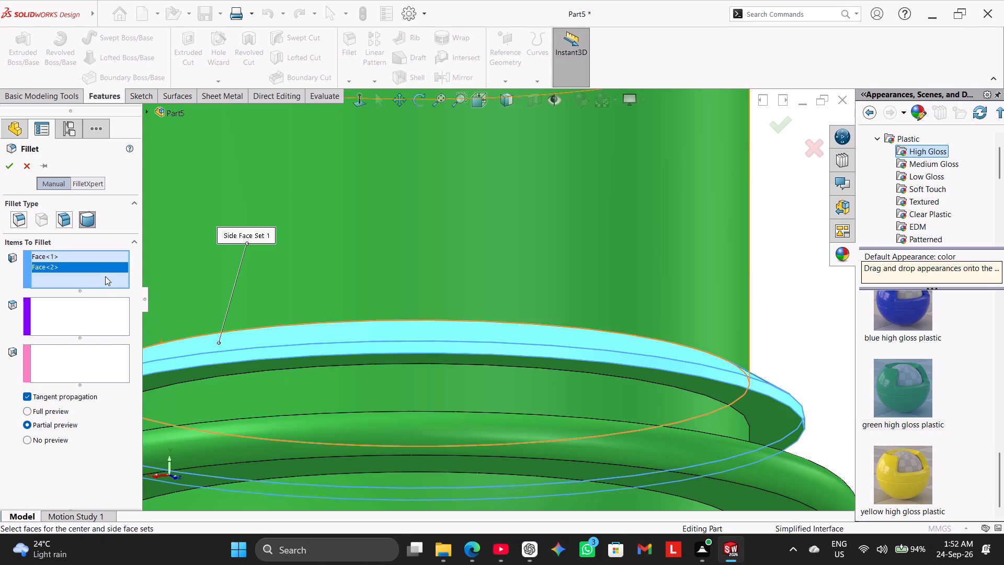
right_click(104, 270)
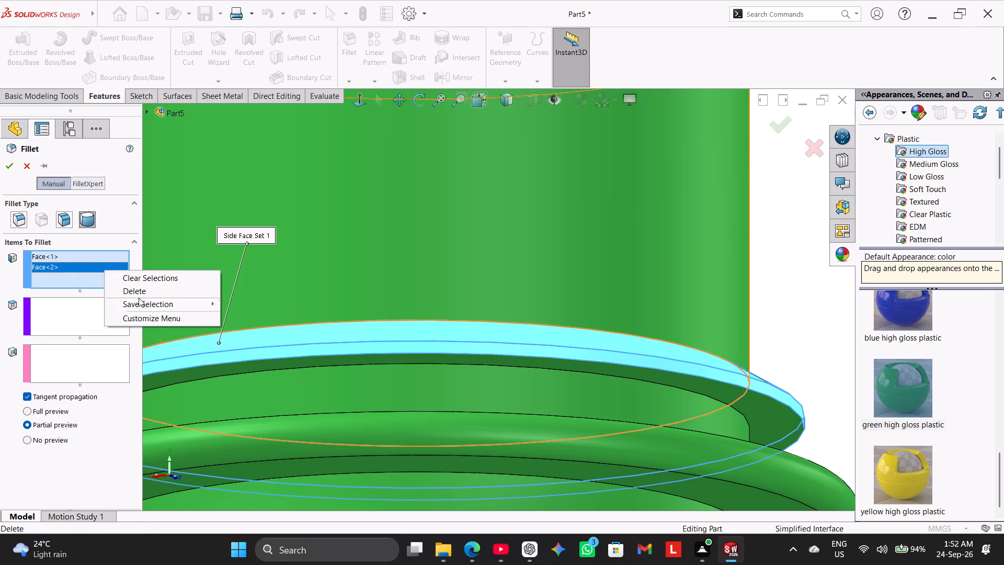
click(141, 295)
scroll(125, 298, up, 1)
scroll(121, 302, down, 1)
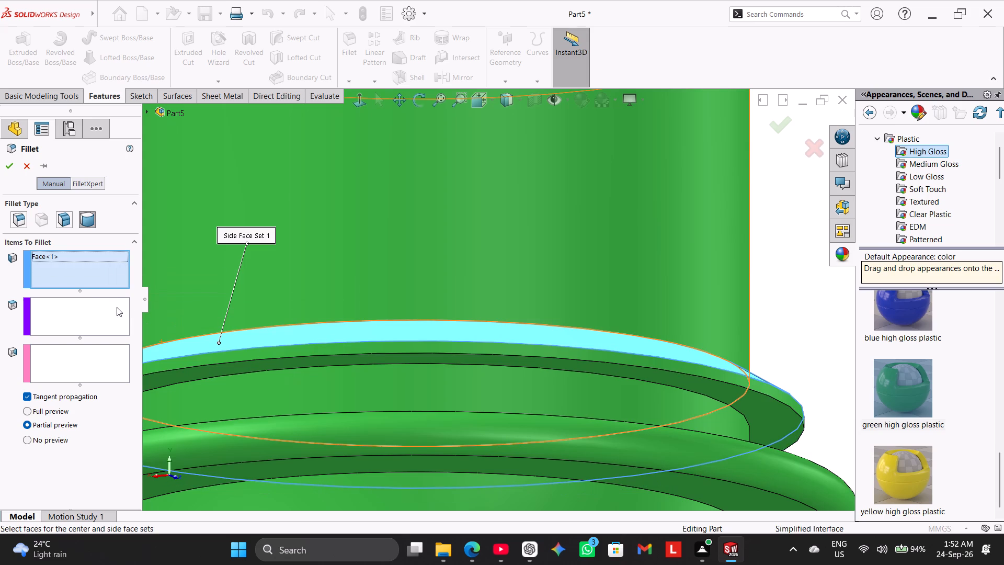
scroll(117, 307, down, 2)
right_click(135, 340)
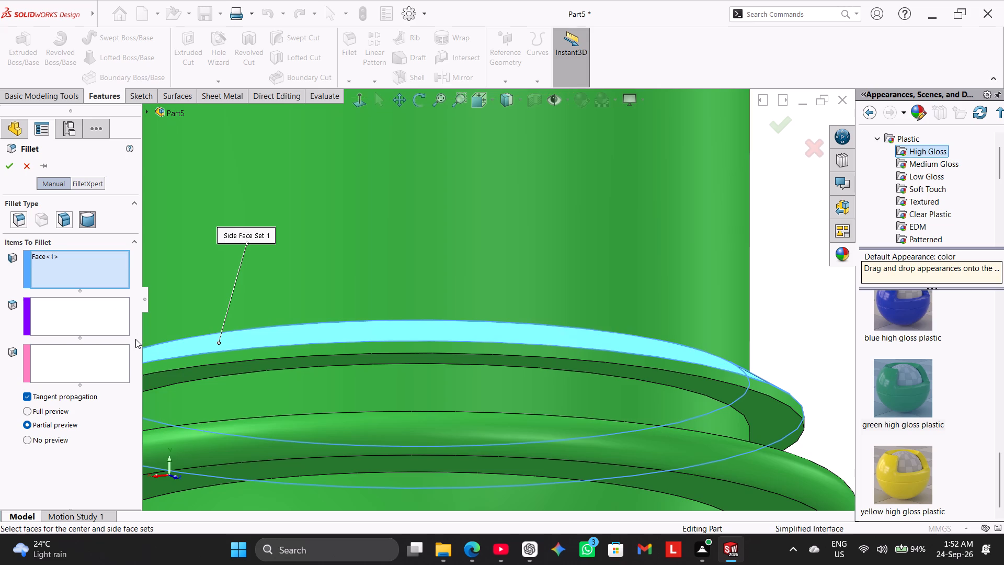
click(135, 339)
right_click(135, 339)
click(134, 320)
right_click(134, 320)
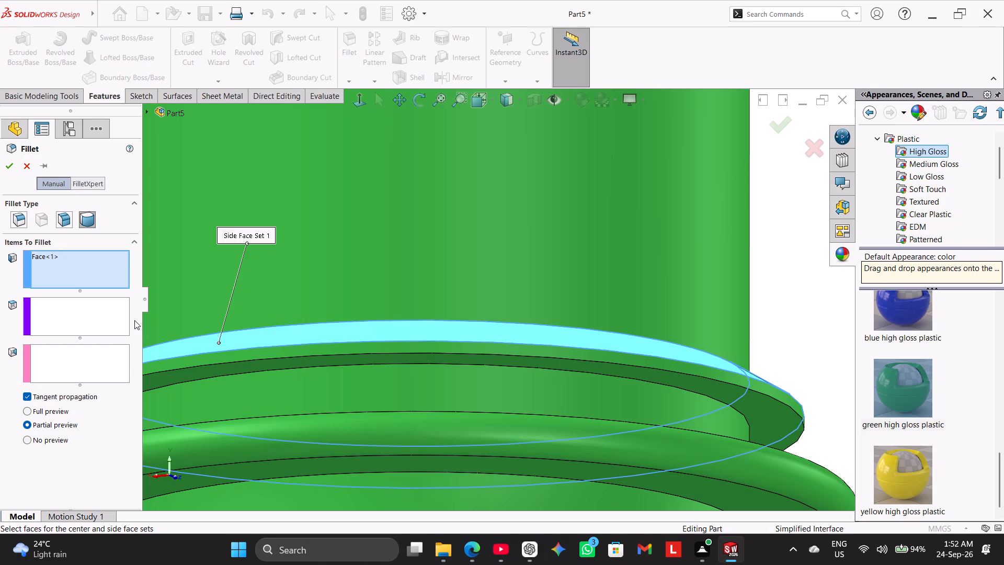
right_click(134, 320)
Assign the upper ring's outer rim as center face set and its underside as second side face set, and create the full round fillet.
click(117, 324)
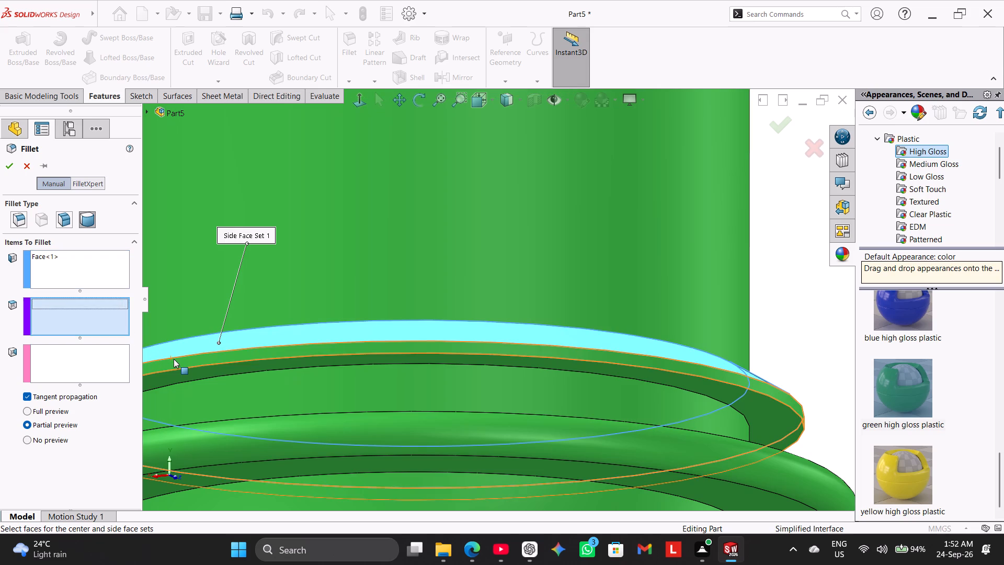
click(175, 359)
click(120, 365)
middle_drag(208, 363, 218, 330)
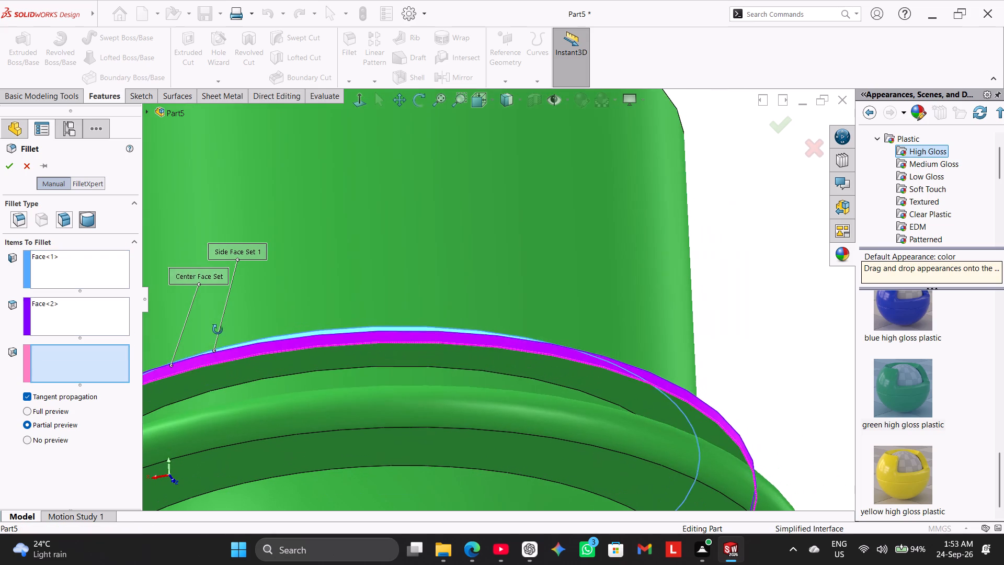
middle_drag(218, 330, 219, 326)
click(232, 370)
middle_drag(258, 278, 241, 346)
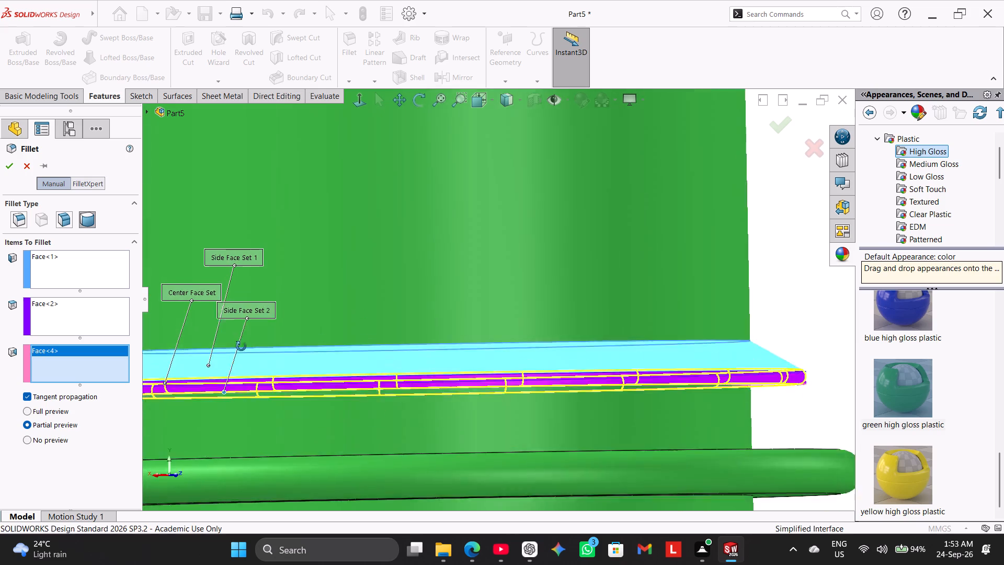
middle_drag(241, 346, 233, 371)
scroll(234, 372, up, 1)
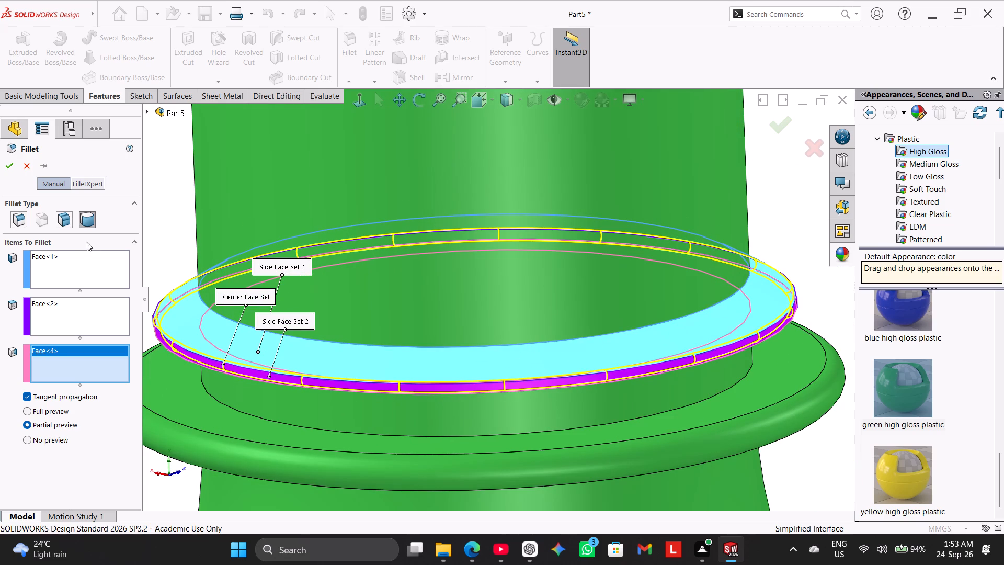
click(10, 167)
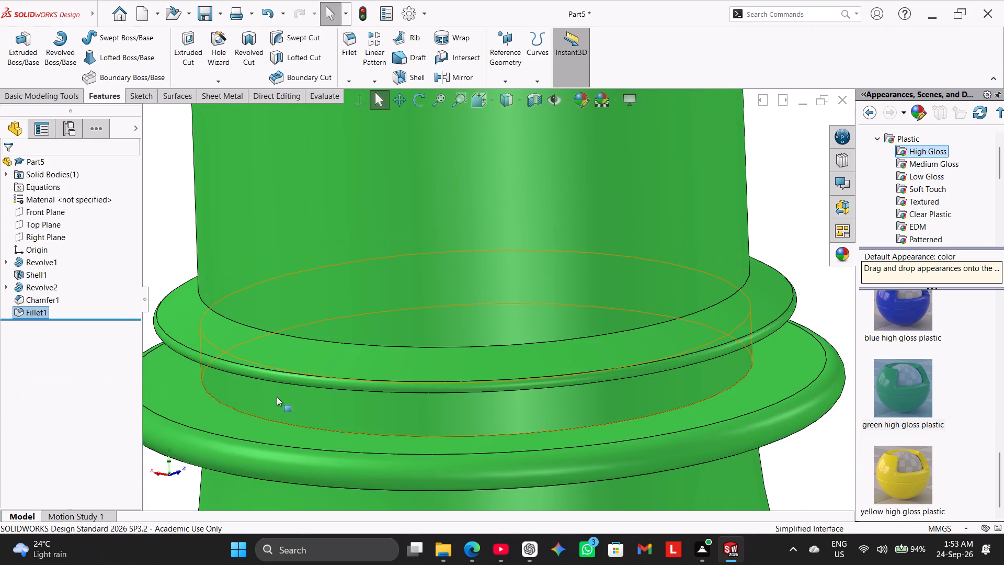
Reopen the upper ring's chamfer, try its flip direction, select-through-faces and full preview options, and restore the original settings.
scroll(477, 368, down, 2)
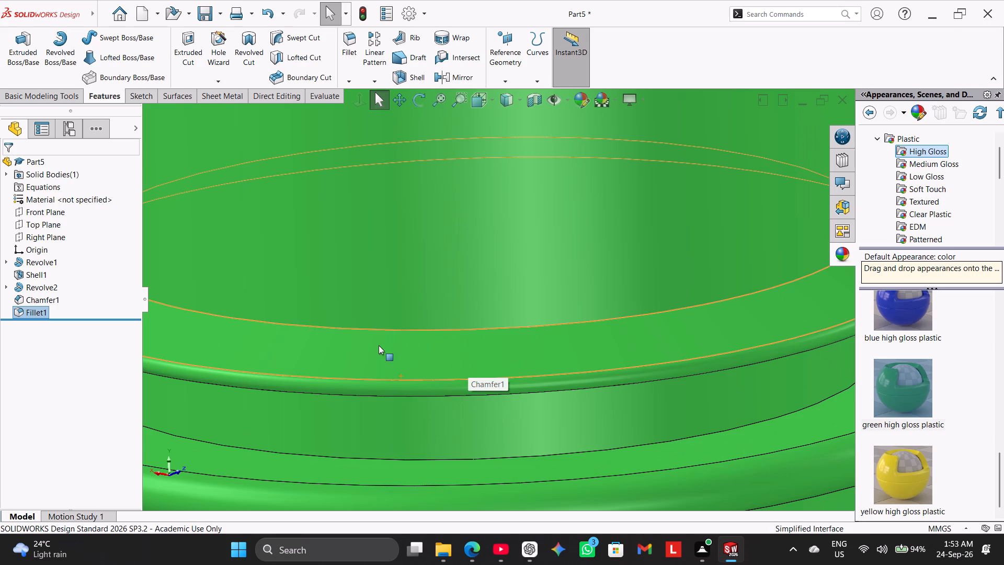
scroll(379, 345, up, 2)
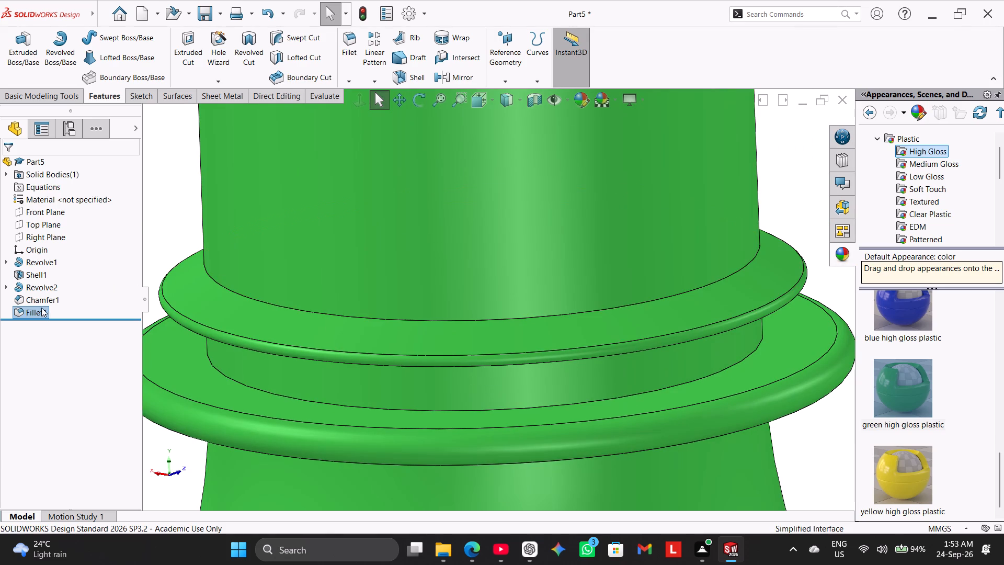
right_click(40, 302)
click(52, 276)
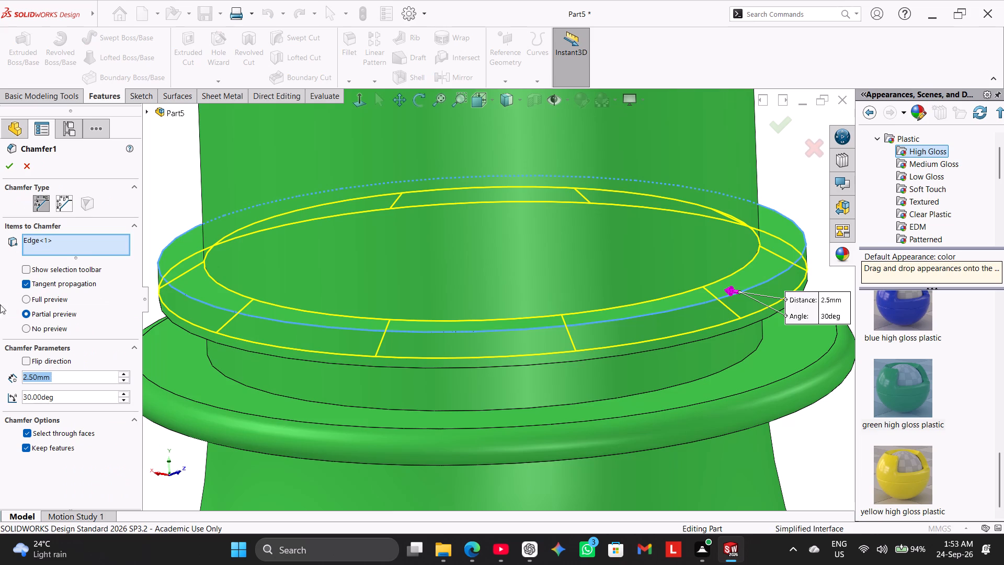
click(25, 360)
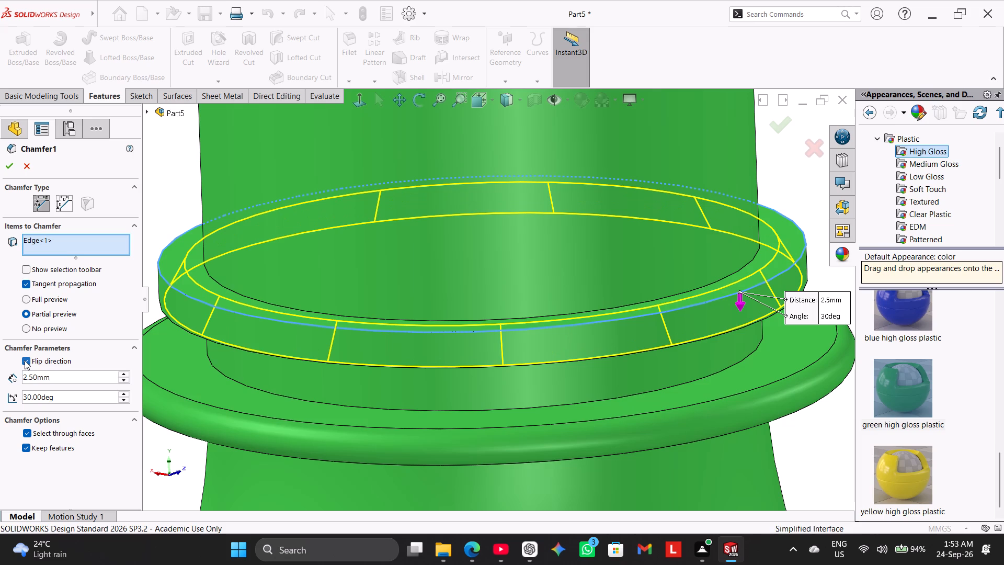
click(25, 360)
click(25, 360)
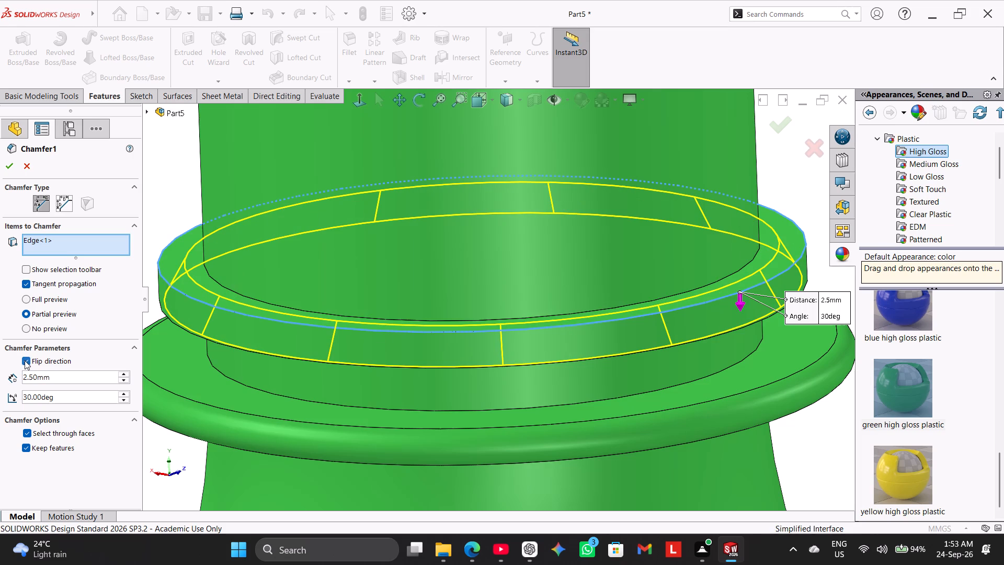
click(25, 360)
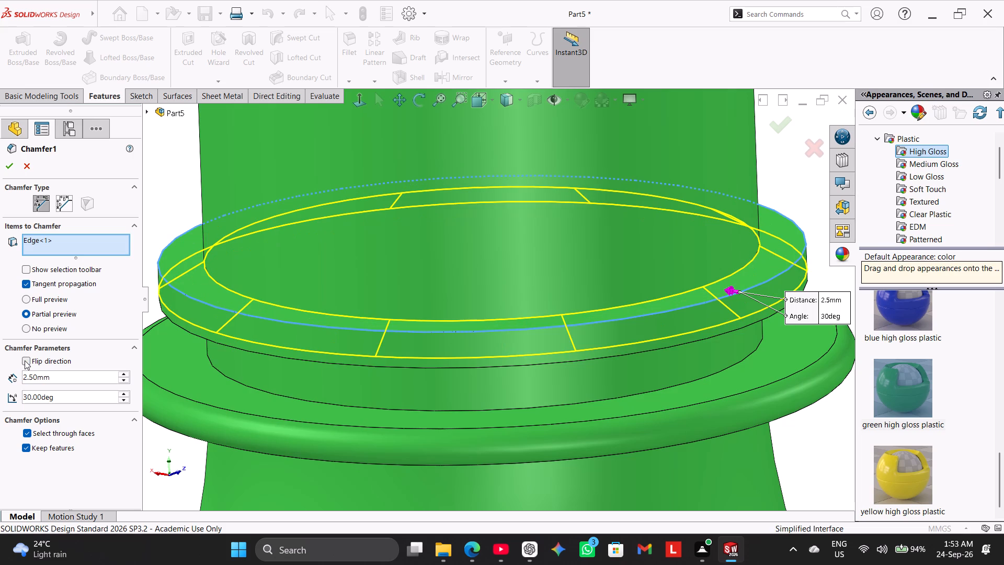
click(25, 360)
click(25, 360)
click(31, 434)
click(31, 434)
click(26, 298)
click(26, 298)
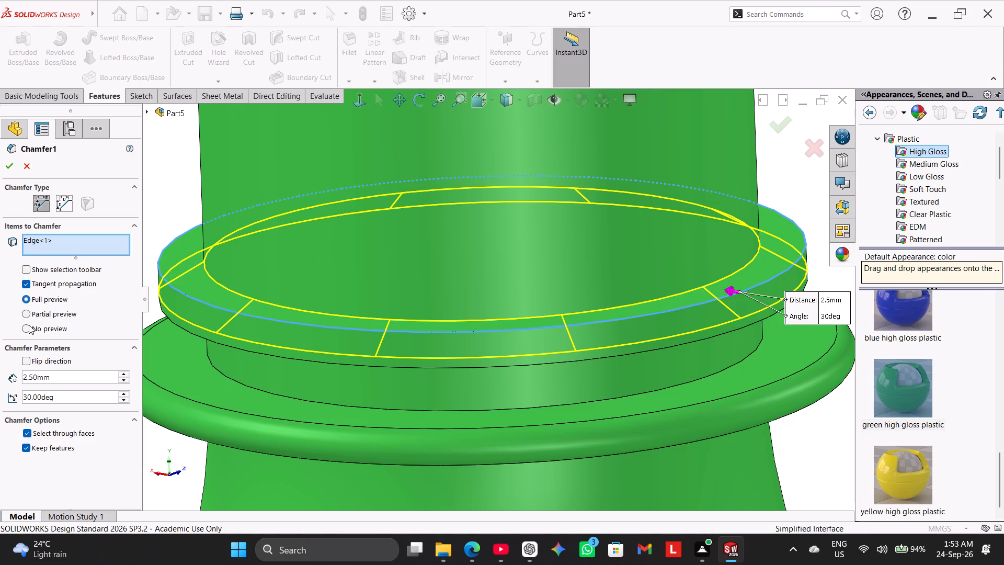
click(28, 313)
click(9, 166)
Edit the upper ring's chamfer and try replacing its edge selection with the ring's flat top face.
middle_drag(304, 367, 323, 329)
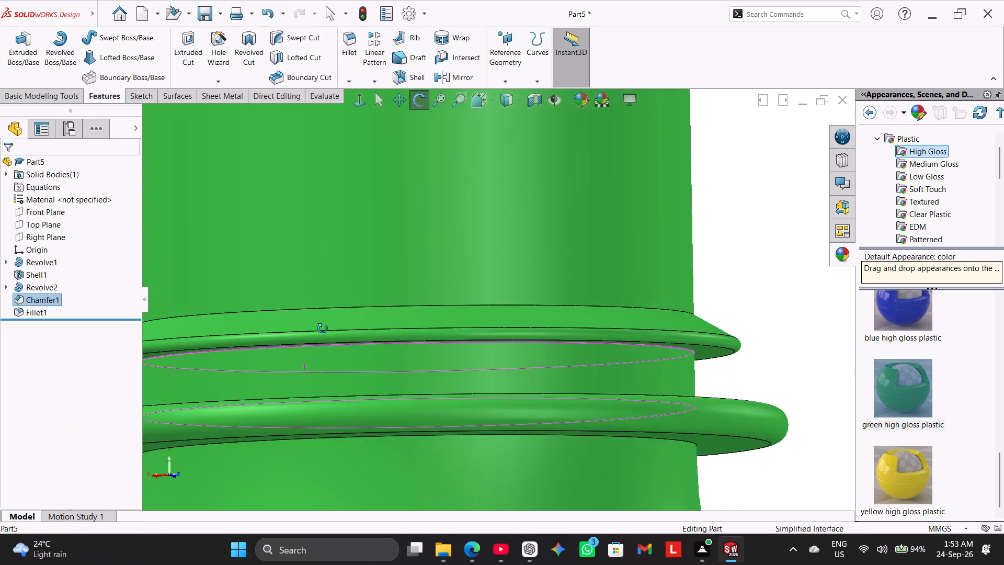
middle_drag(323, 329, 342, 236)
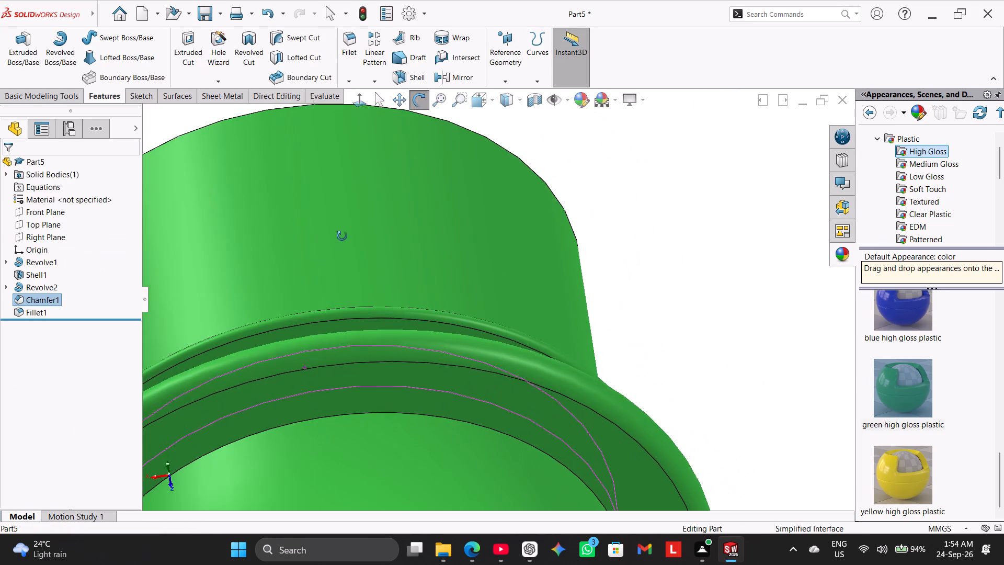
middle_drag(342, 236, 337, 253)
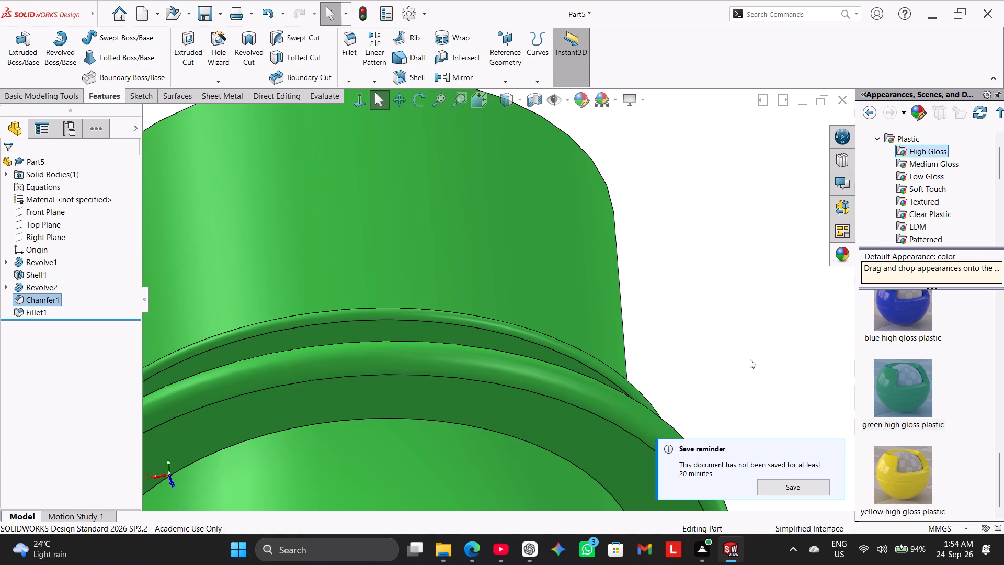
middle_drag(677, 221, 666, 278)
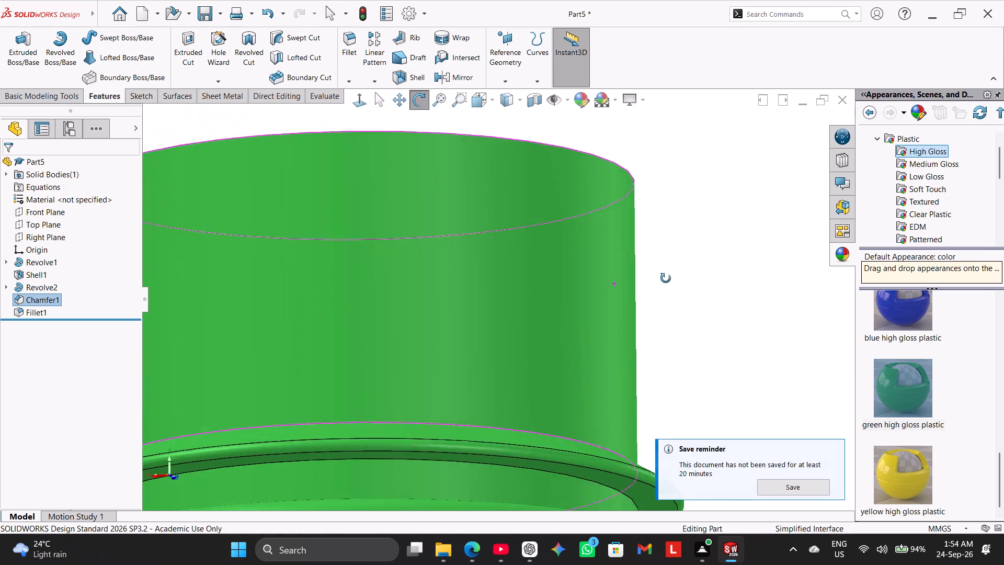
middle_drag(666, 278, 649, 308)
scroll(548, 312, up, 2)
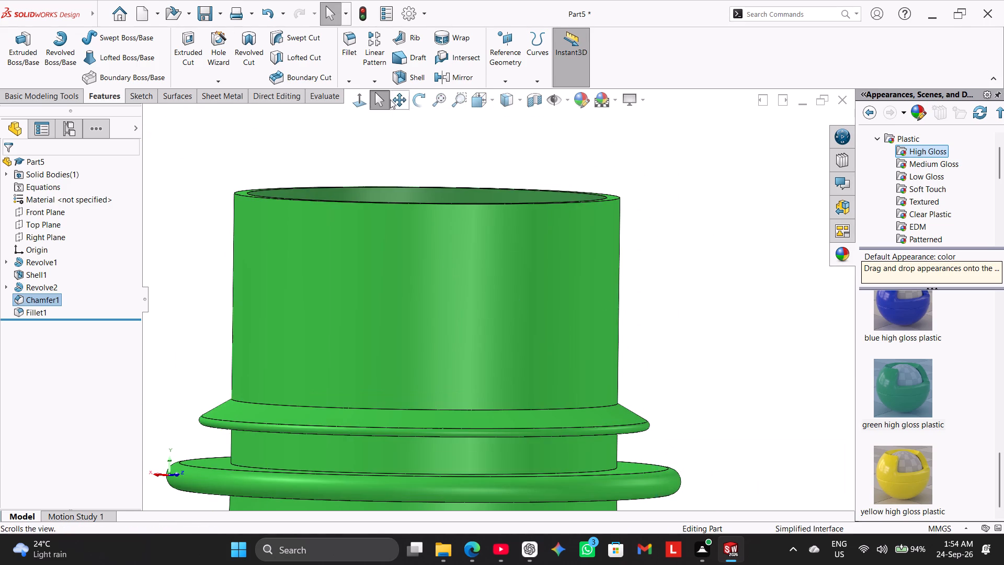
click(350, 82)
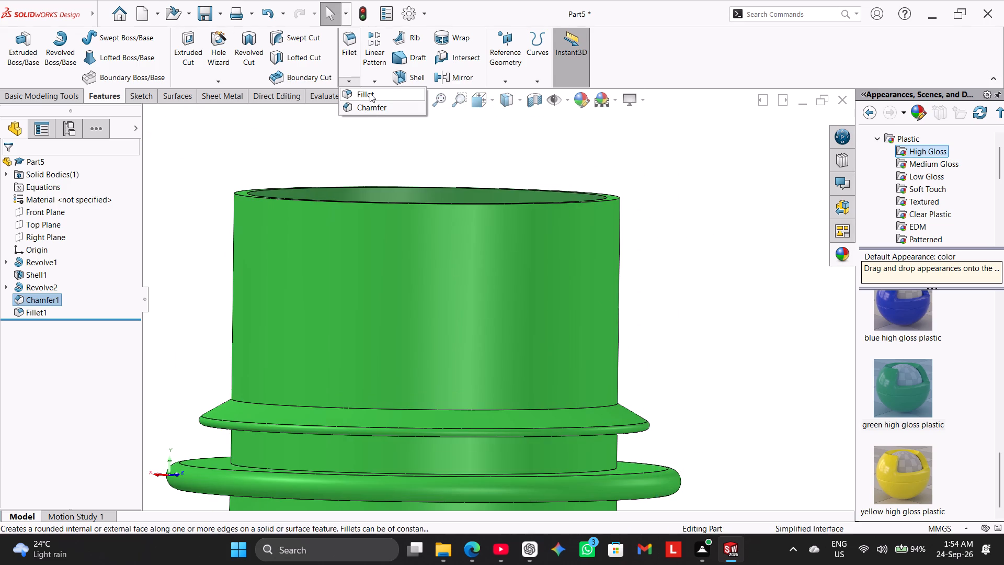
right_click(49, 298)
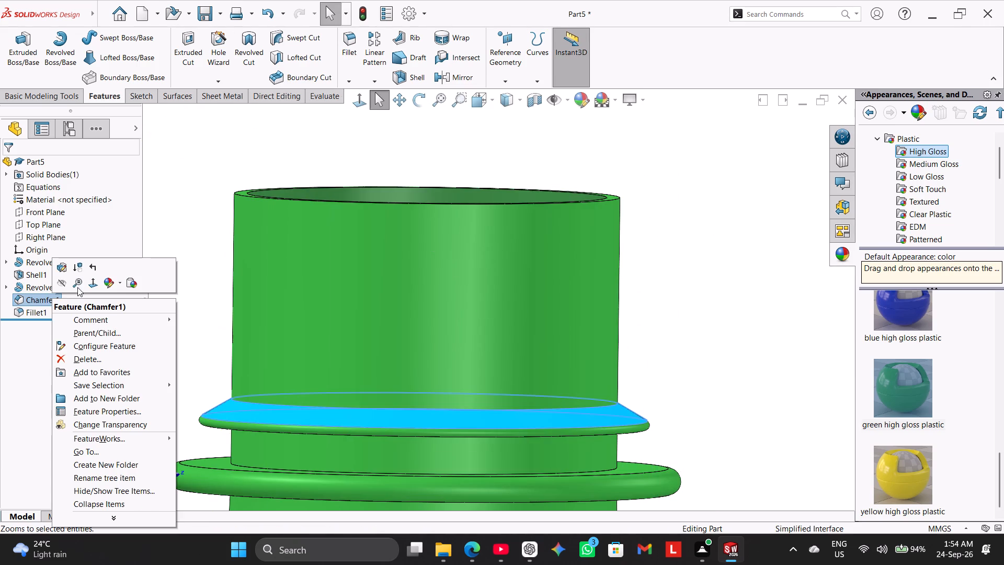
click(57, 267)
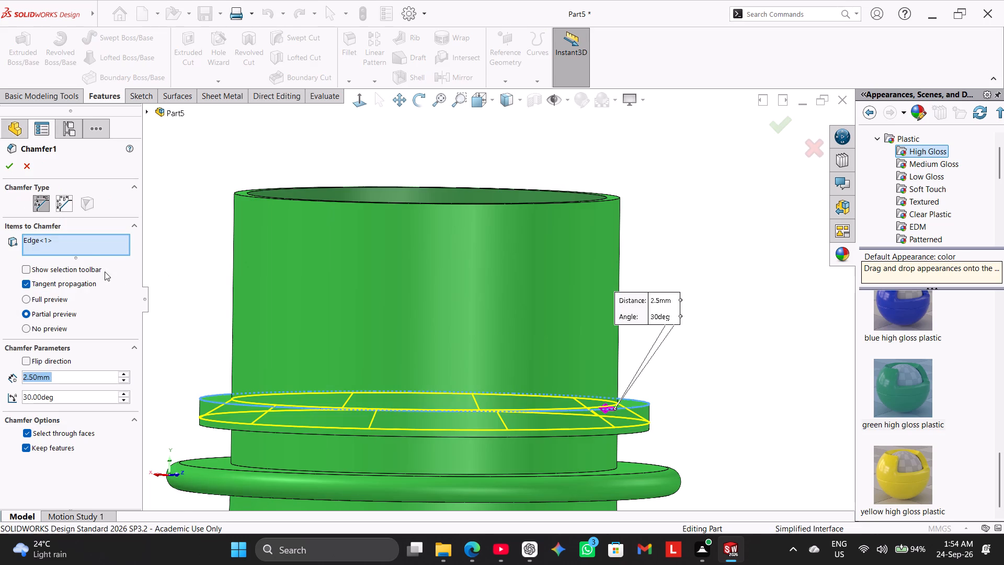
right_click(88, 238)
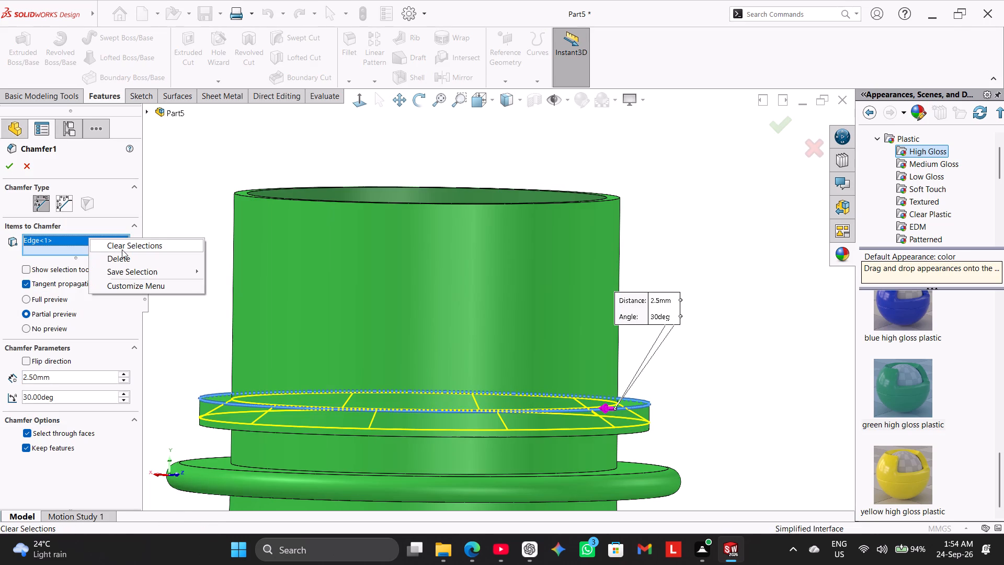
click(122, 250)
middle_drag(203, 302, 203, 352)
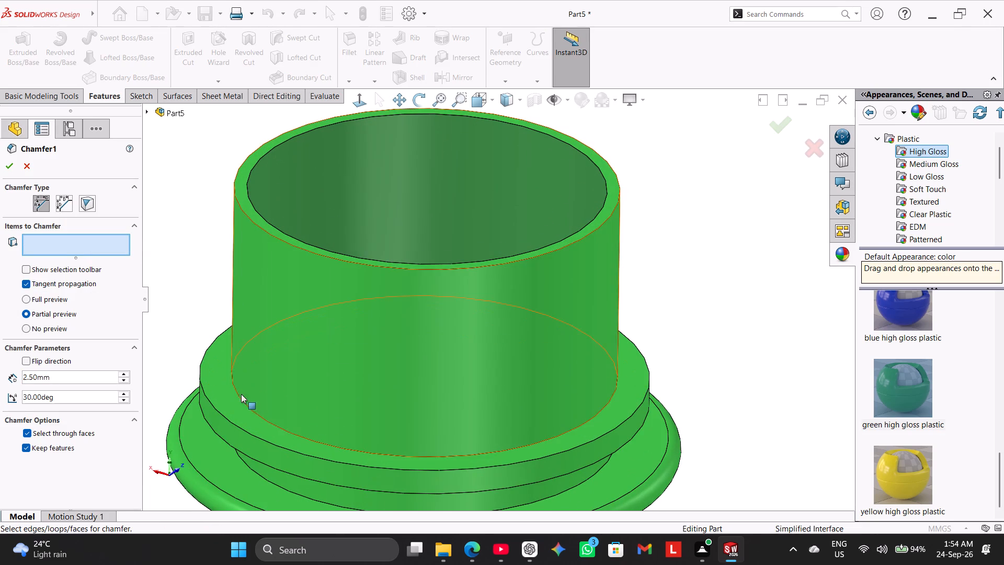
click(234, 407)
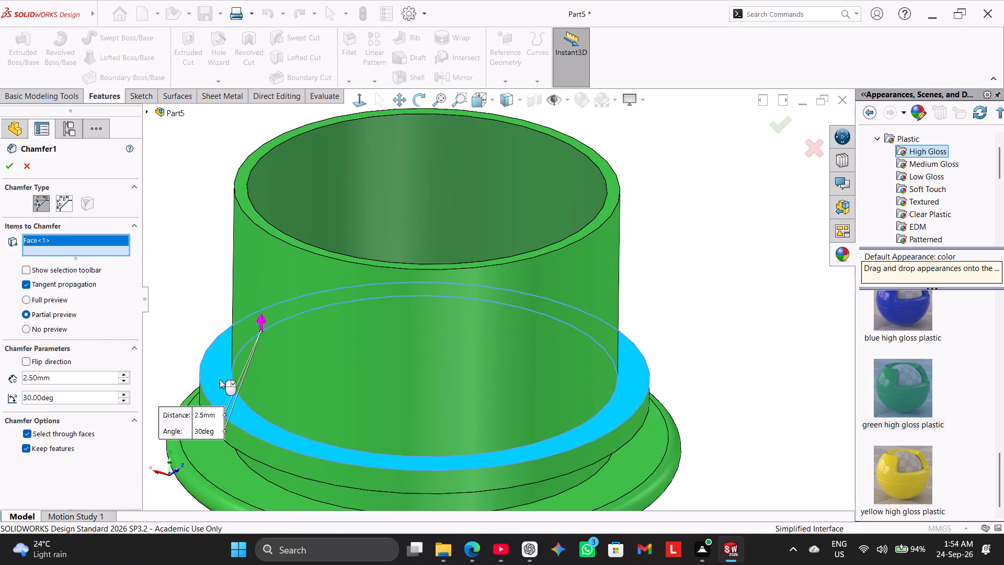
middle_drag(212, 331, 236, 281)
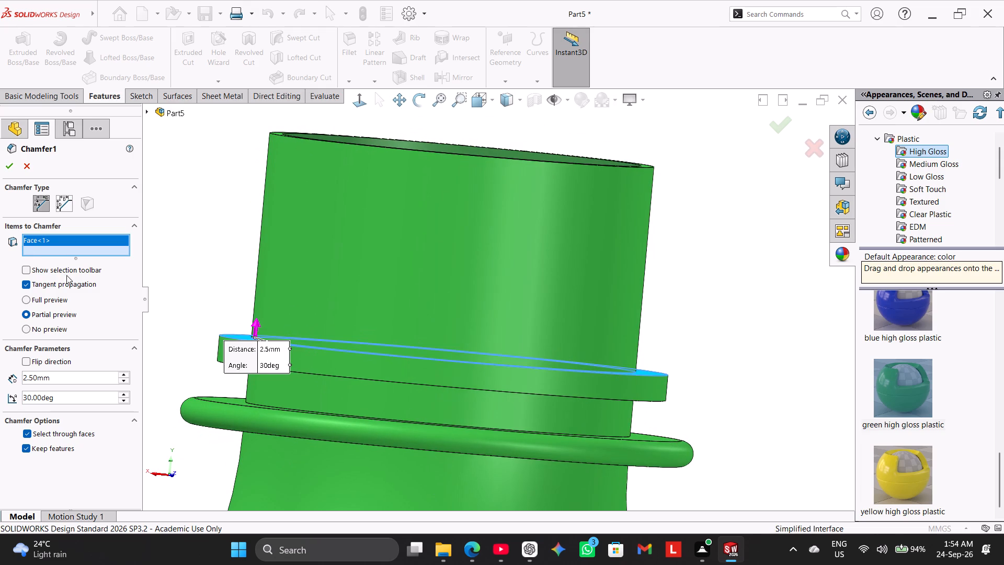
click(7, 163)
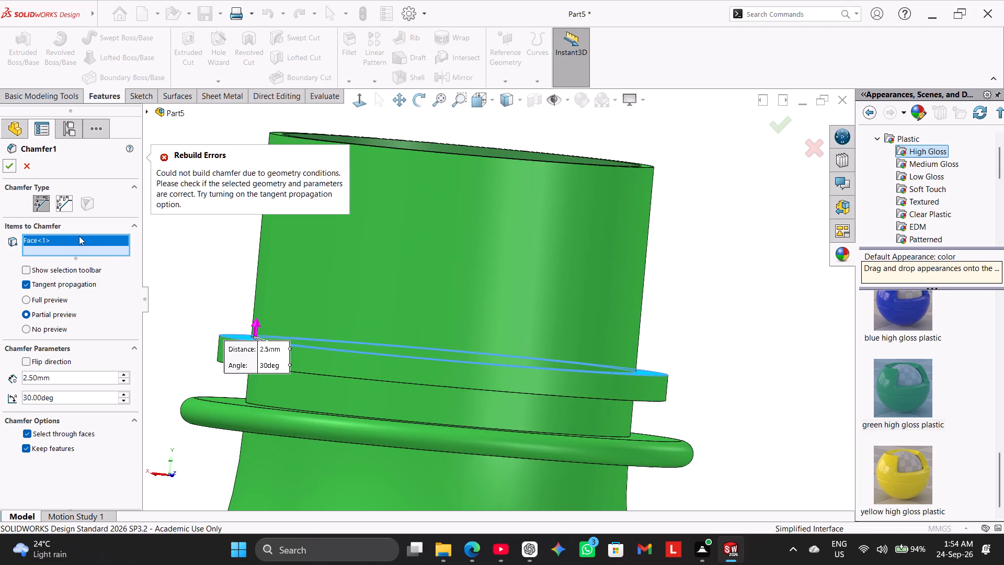
Replace the chamfer's face selection with the neck's outer wall face above the upper ring and apply the edit.
right_click(79, 236)
click(99, 244)
middle_drag(200, 270, 202, 348)
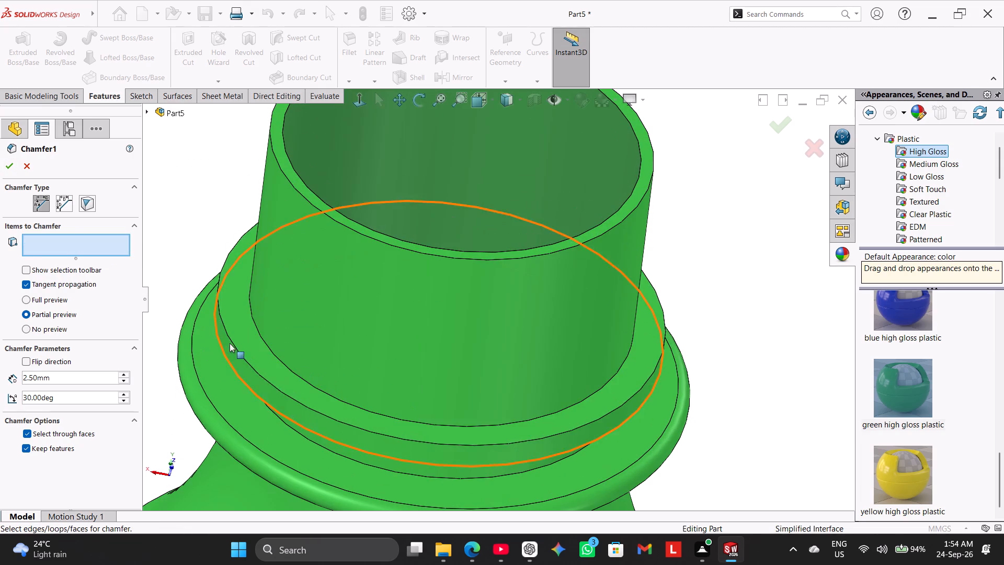
click(271, 347)
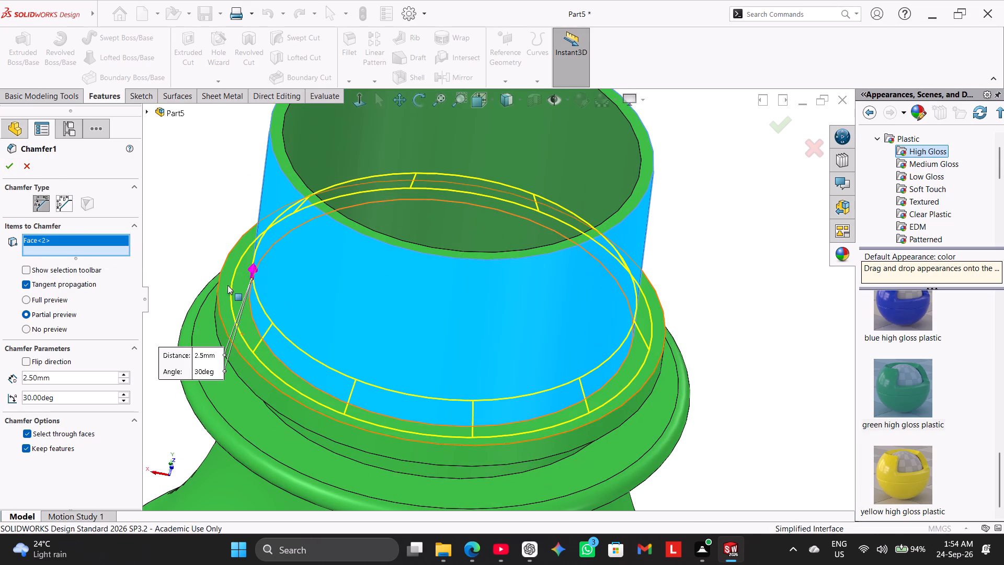
middle_drag(216, 240, 213, 189)
click(10, 168)
Delete the full round fillet from the upper ring.
middle_drag(203, 245, 199, 307)
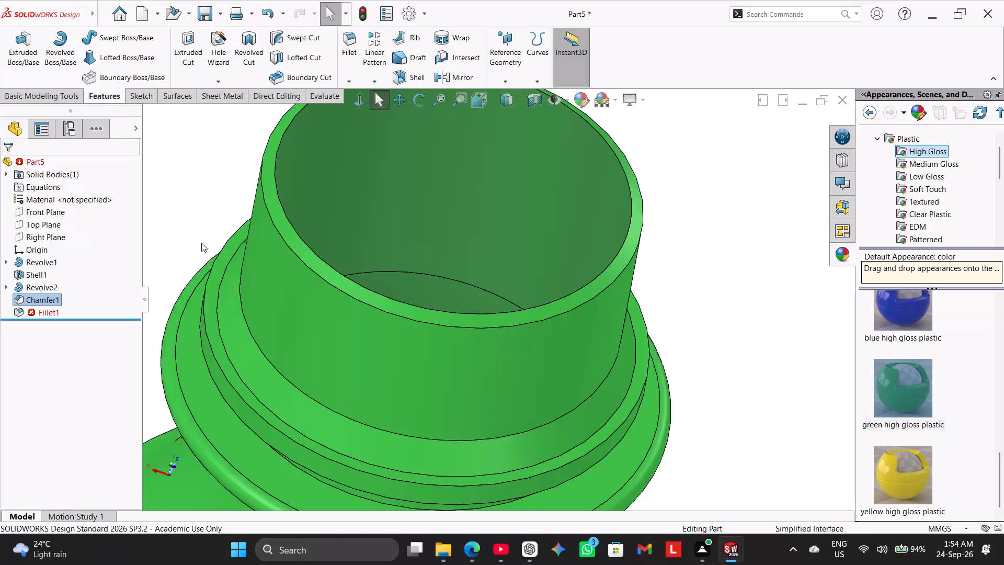
middle_drag(201, 243, 212, 227)
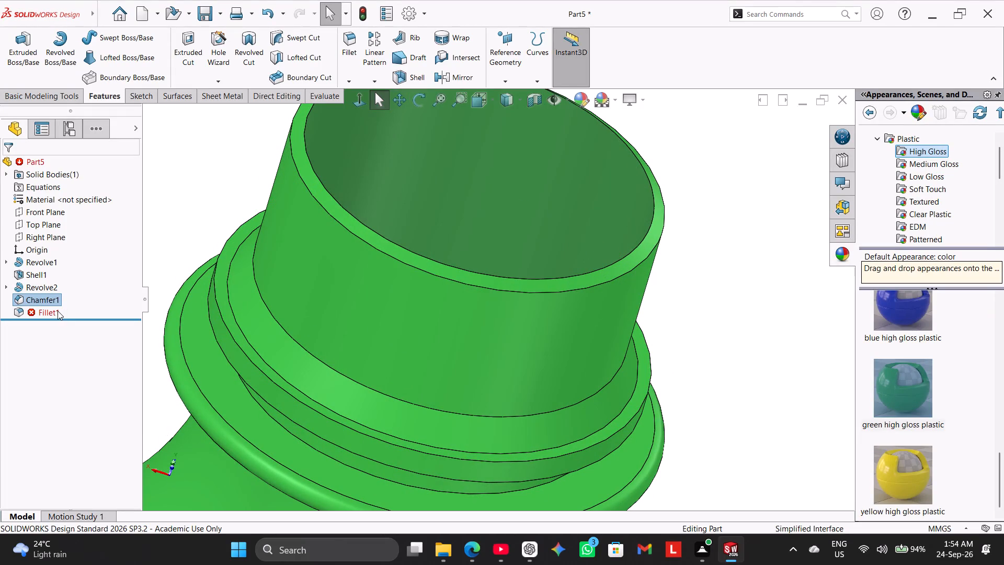
right_click(57, 311)
click(100, 382)
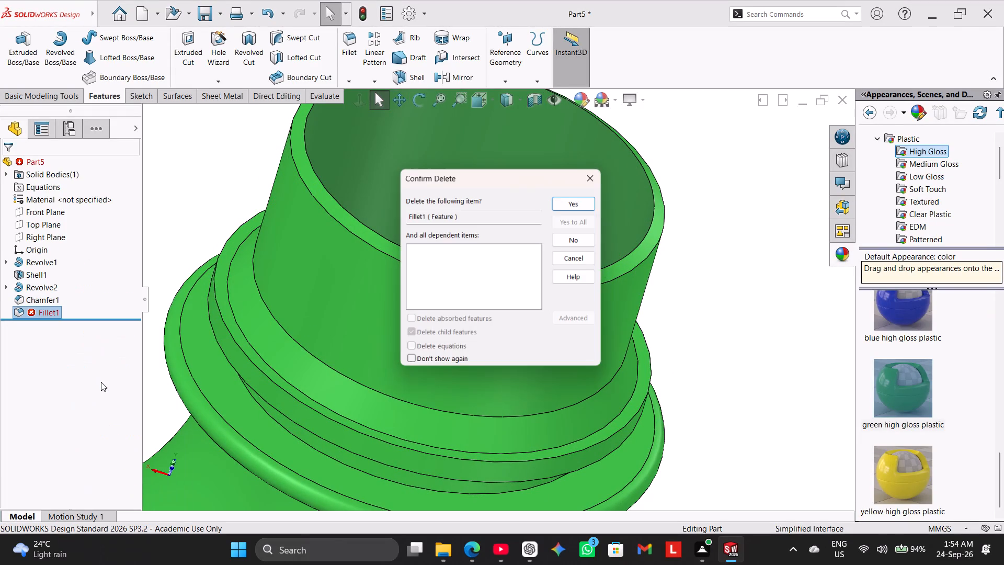
click(575, 203)
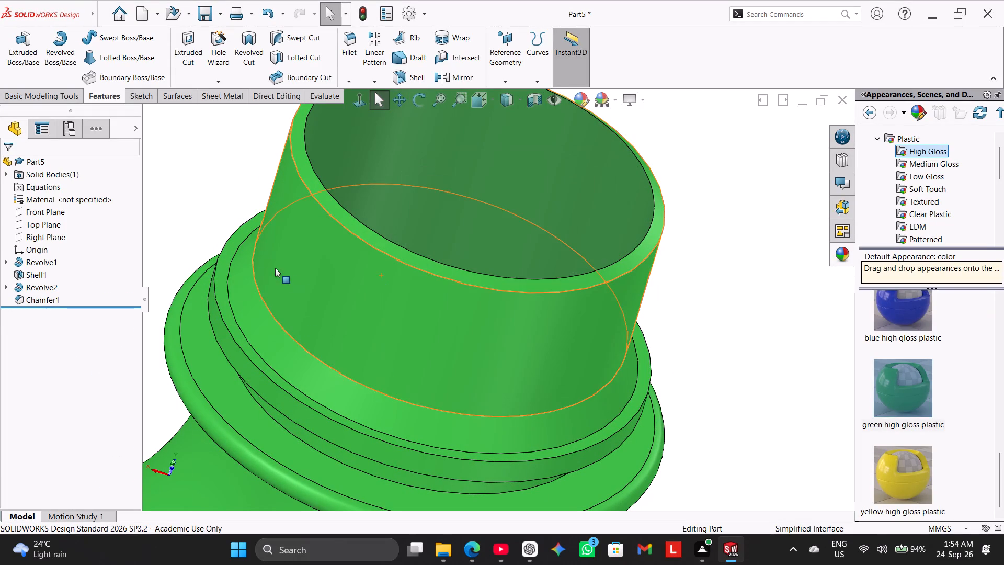
Try a full round fillet on the upper ring, with its chamfer face and underside as side faces and its outer rim as centre face.
click(355, 63)
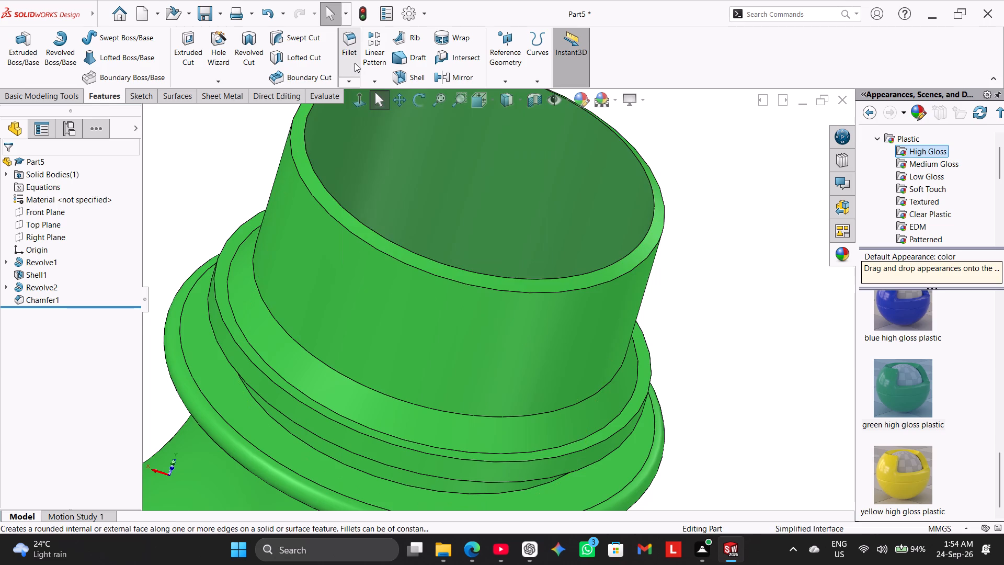
click(247, 325)
middle_drag(233, 312, 261, 269)
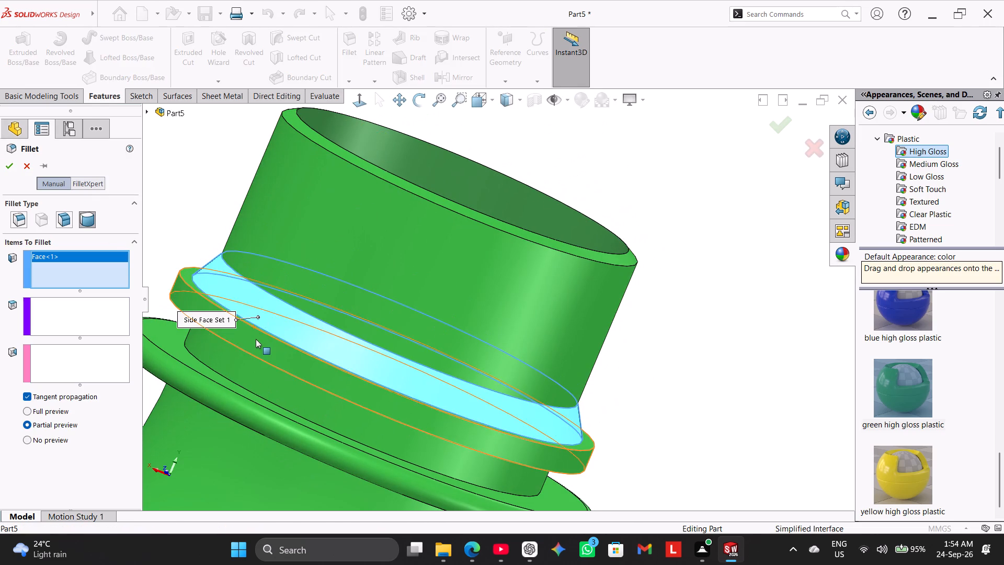
click(256, 340)
middle_drag(256, 325, 286, 284)
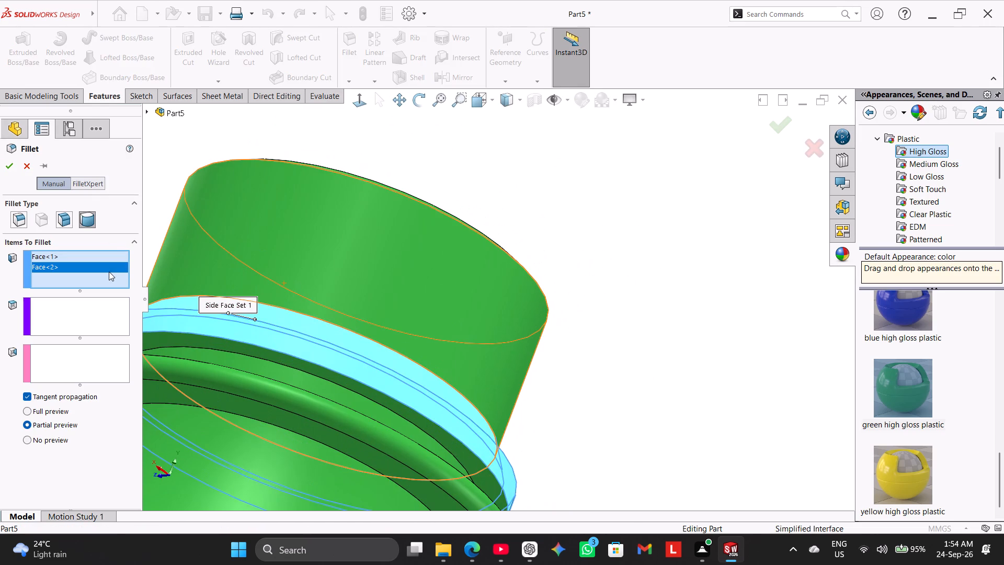
right_click(107, 264)
click(133, 281)
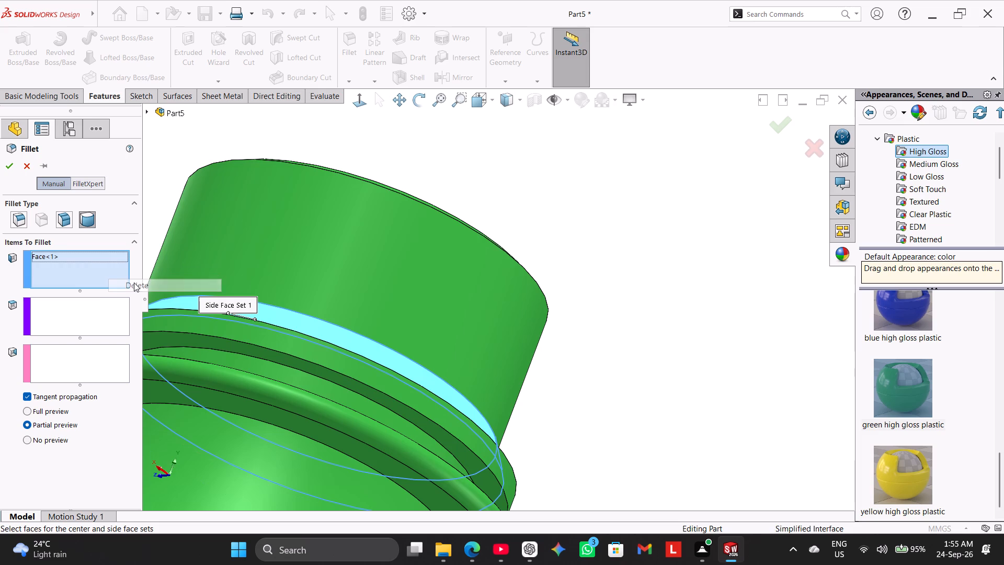
click(104, 308)
click(184, 325)
middle_drag(182, 329, 190, 318)
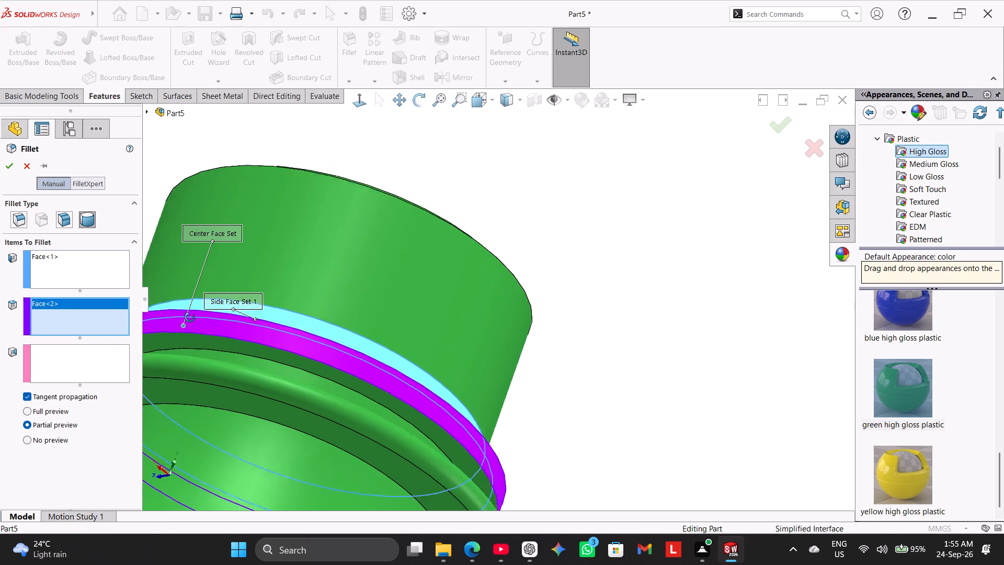
middle_drag(190, 318, 193, 312)
click(77, 357)
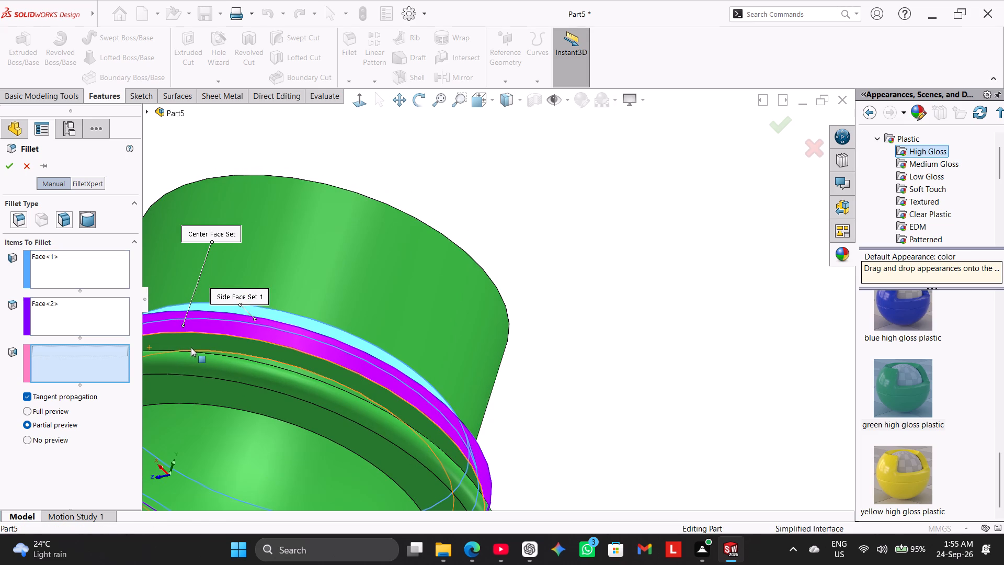
click(191, 347)
middle_drag(246, 313, 213, 401)
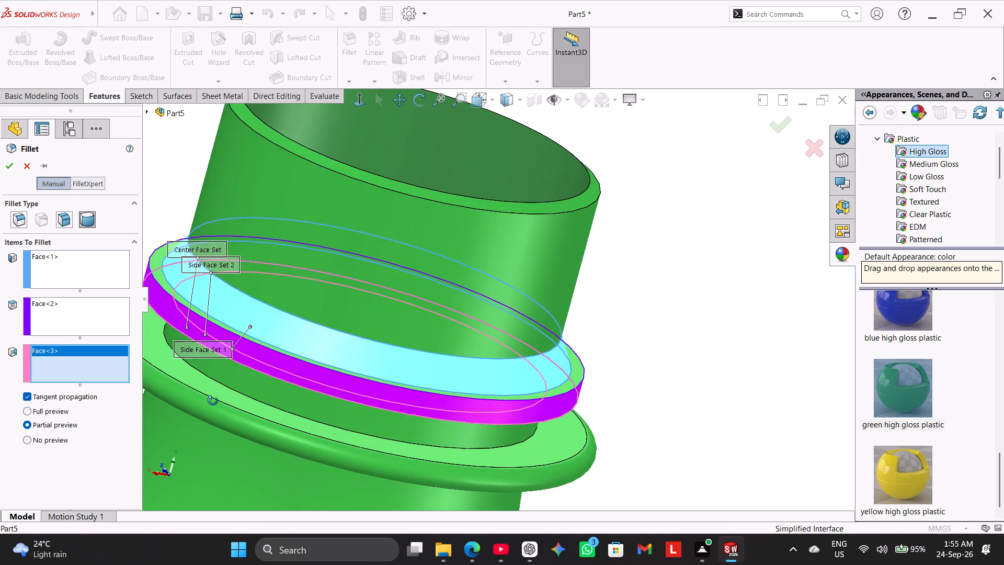
middle_drag(213, 401, 210, 386)
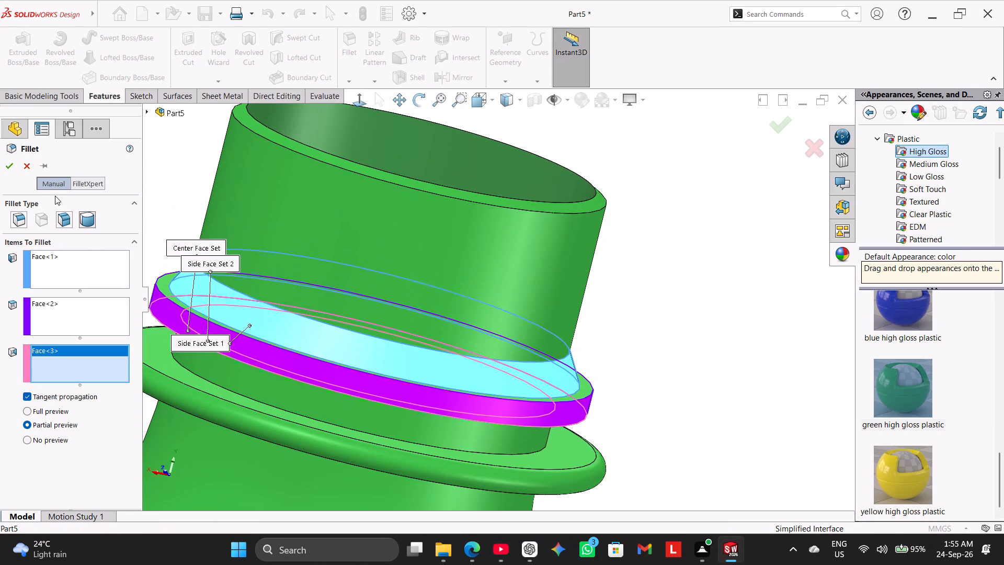
click(10, 170)
click(10, 170)
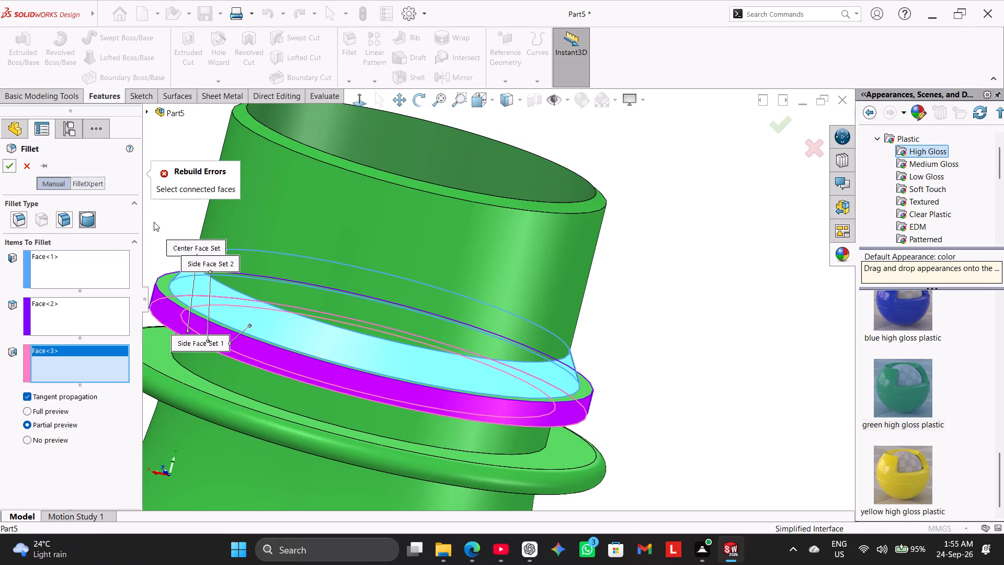
Replace the fillet's first side face with the upper ring's narrow flat top face and apply the full round fillet.
right_click(94, 258)
click(109, 266)
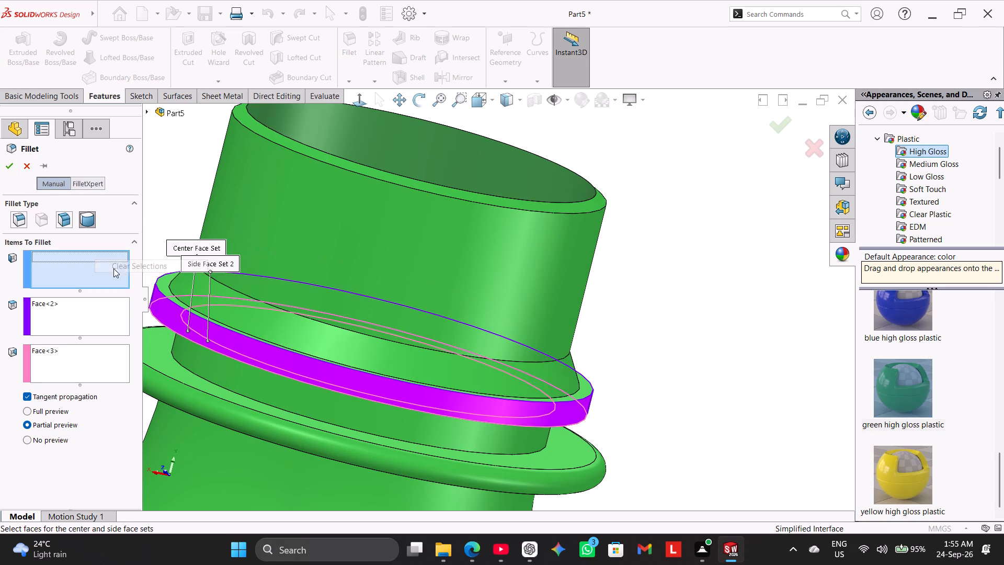
middle_drag(168, 217, 170, 259)
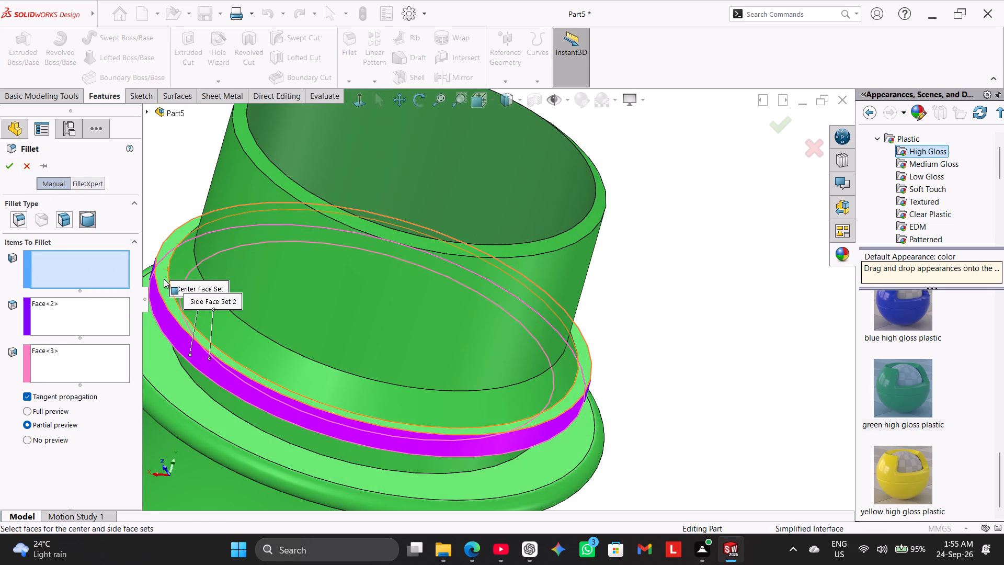
click(164, 279)
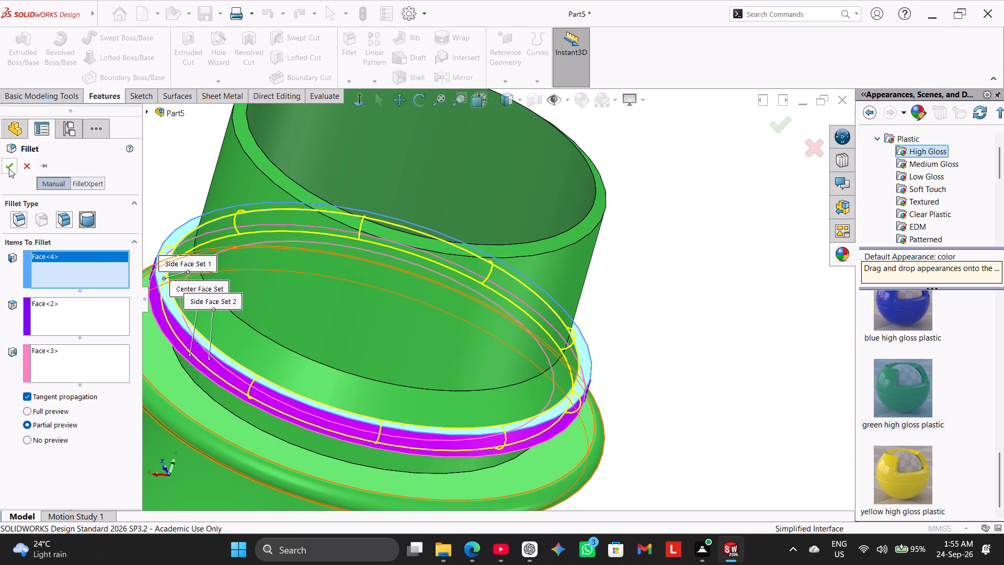
click(9, 168)
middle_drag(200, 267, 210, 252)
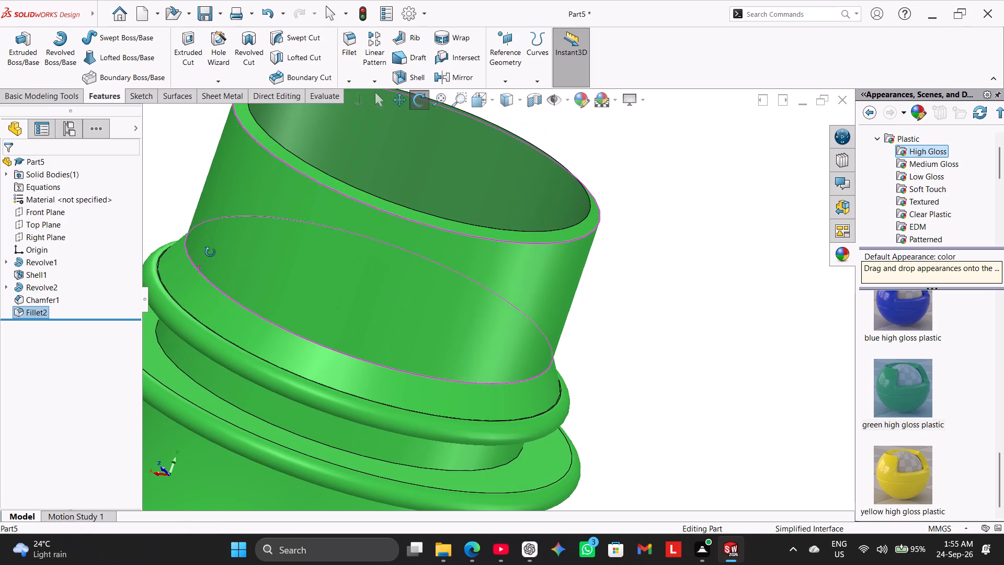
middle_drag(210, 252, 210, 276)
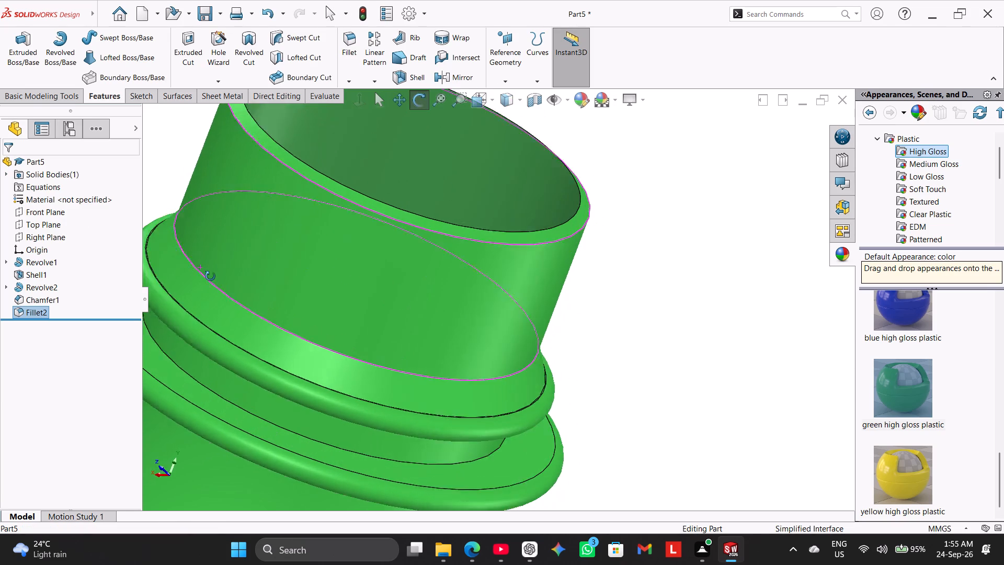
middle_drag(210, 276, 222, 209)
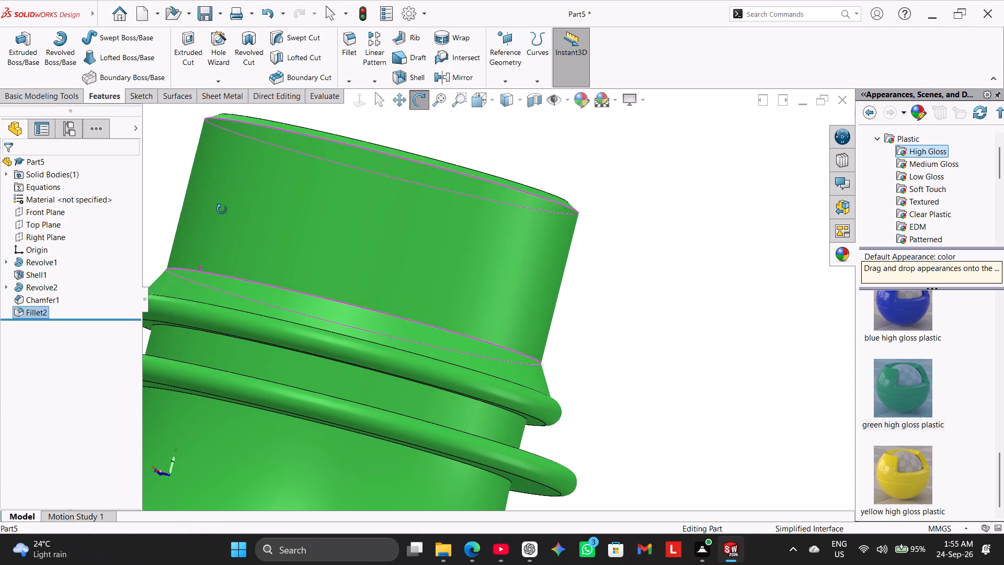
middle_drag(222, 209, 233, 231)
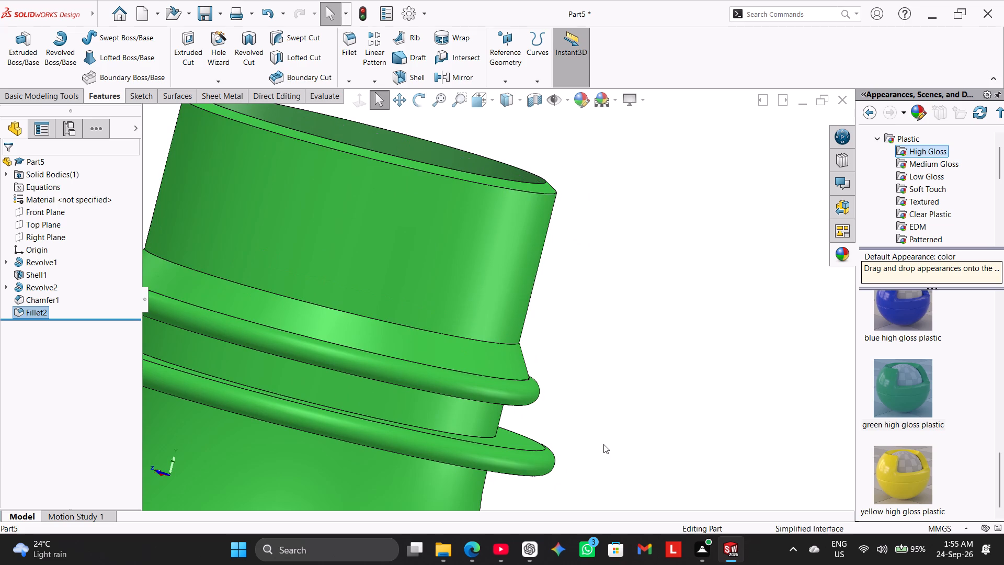
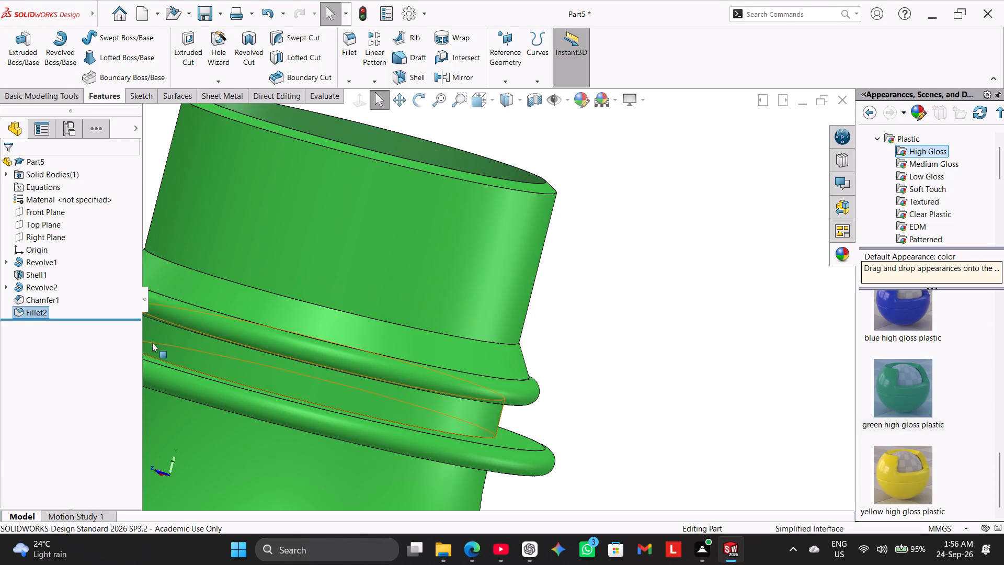
Delete the full round fillet from the upper neck ring.
right_click(38, 315)
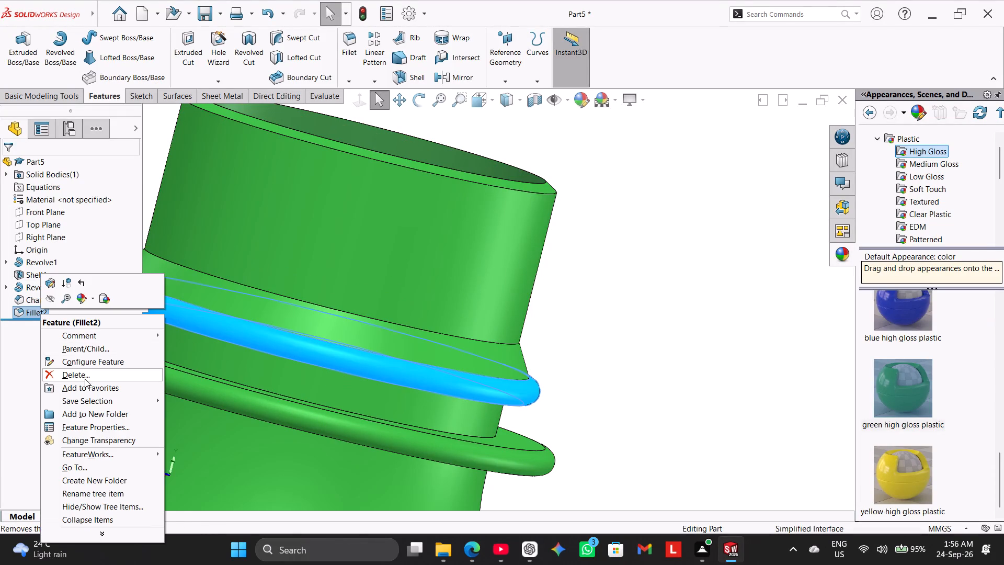
click(85, 377)
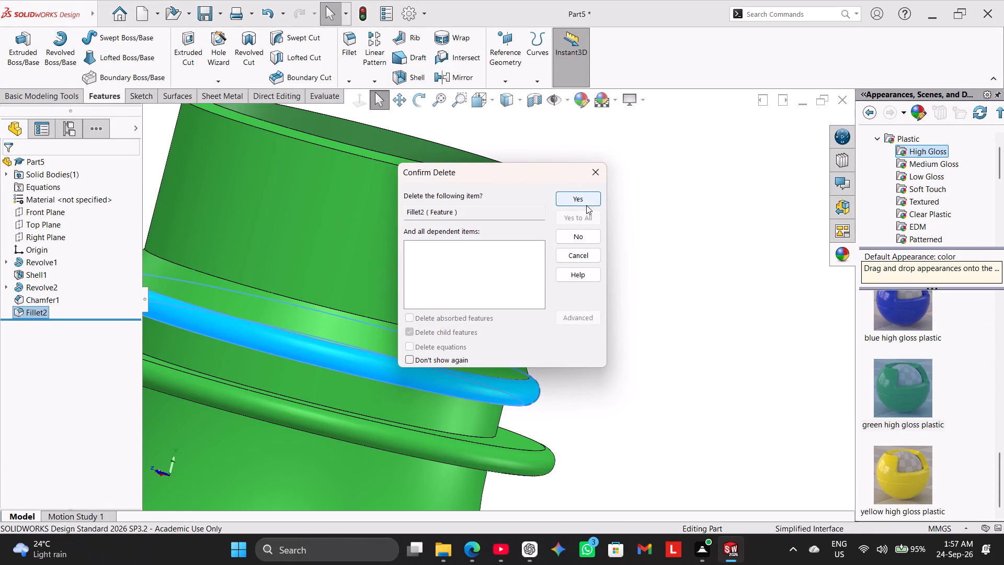
click(586, 201)
Delete the chamfer on top of the upper neck ring.
scroll(490, 319, up, 2)
middle_drag(446, 302, 425, 359)
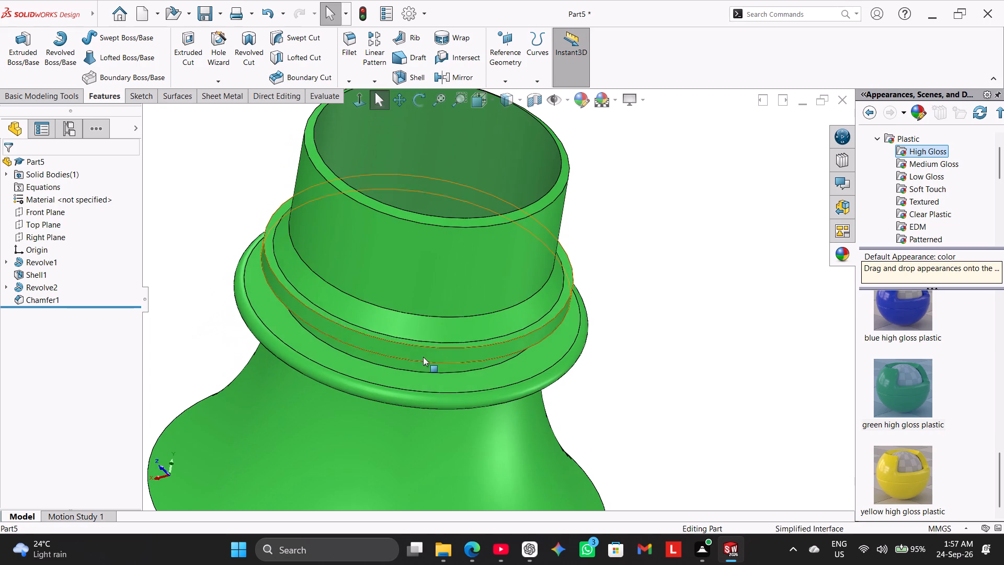
right_click(330, 297)
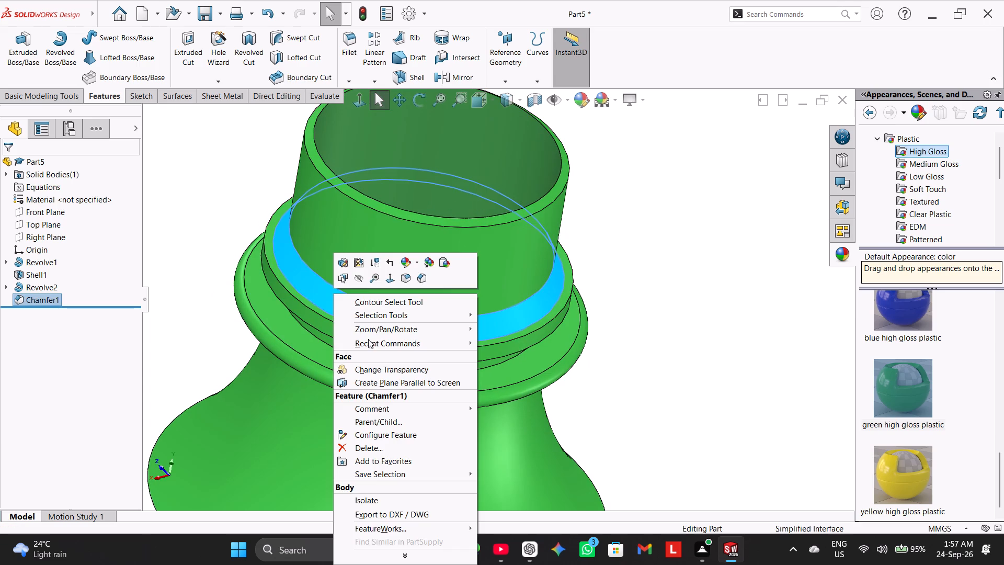
click(380, 442)
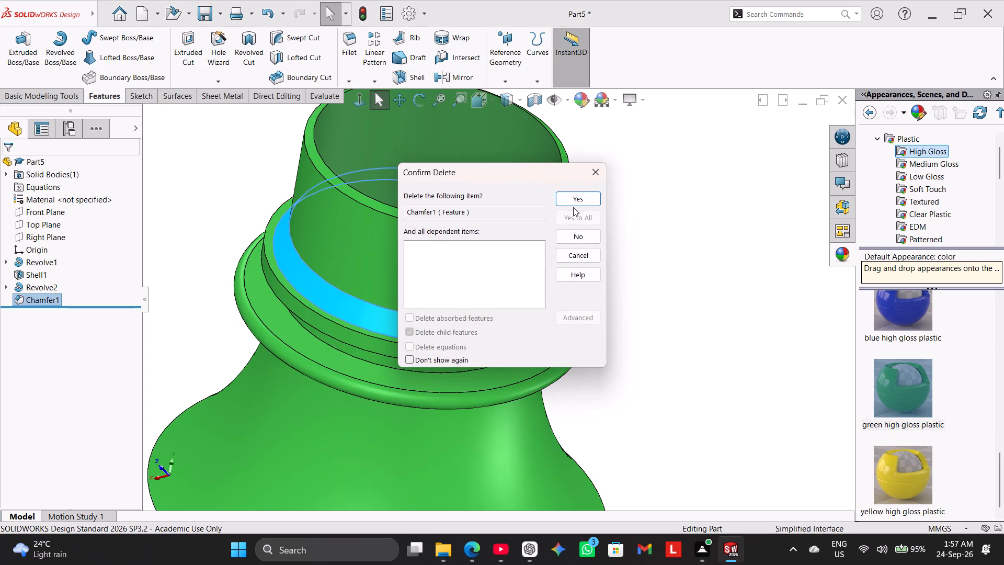
click(578, 198)
Chamfer the edge where the neck's outer wall meets the upper ring's top, angle-distance 2.5 mm and 30°, with the direction flipped.
middle_drag(231, 189, 243, 203)
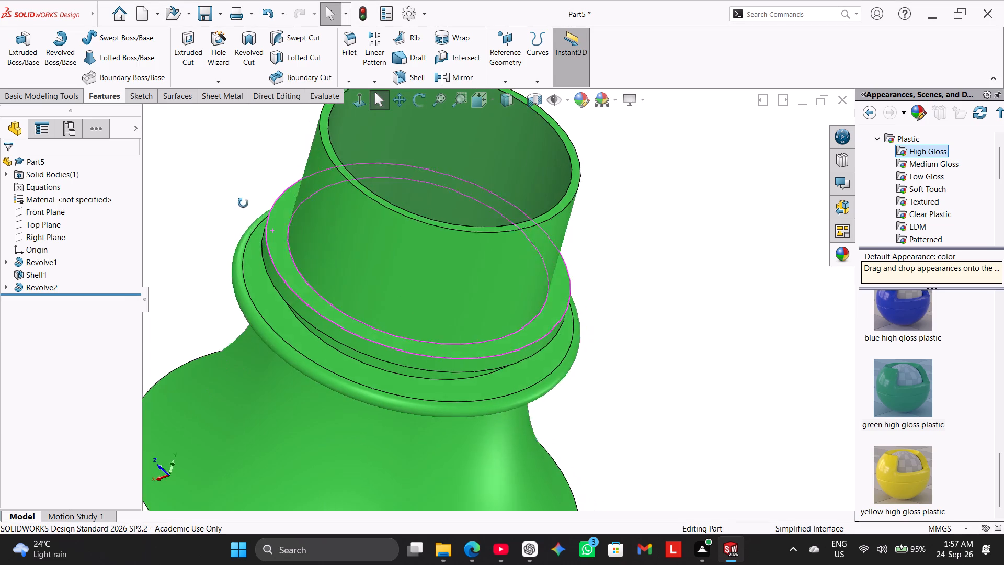
middle_drag(243, 203, 273, 224)
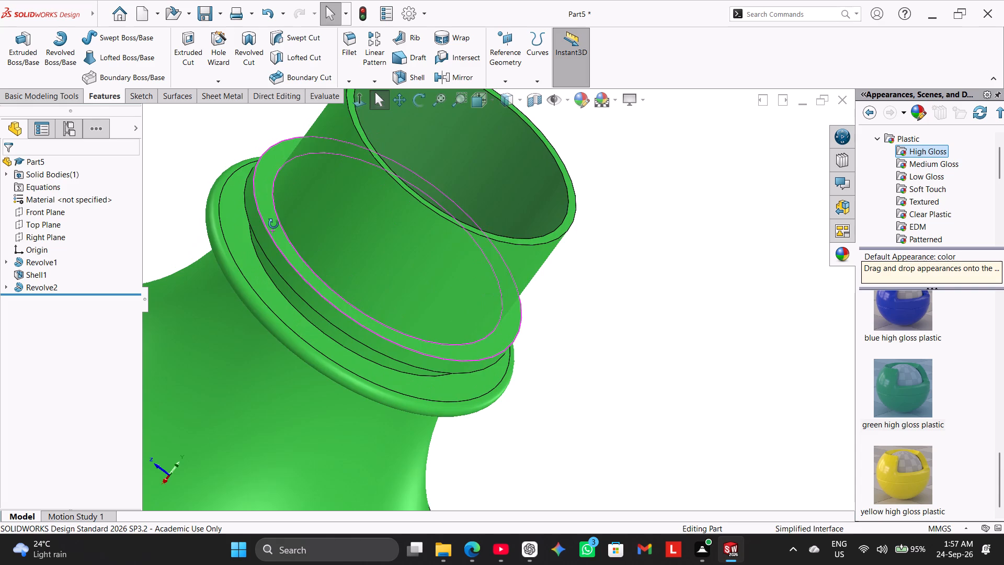
middle_drag(273, 224, 269, 211)
click(355, 78)
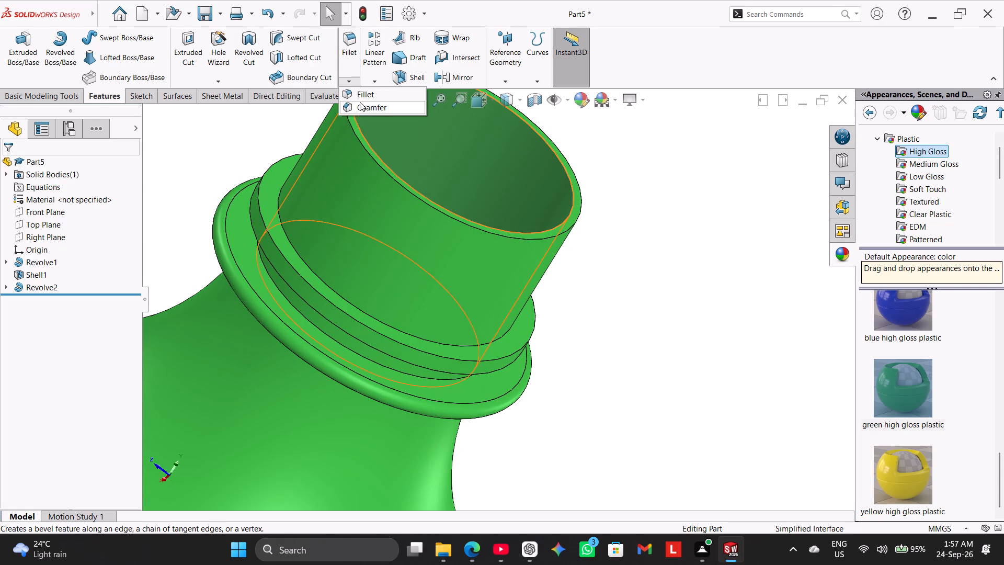
click(363, 104)
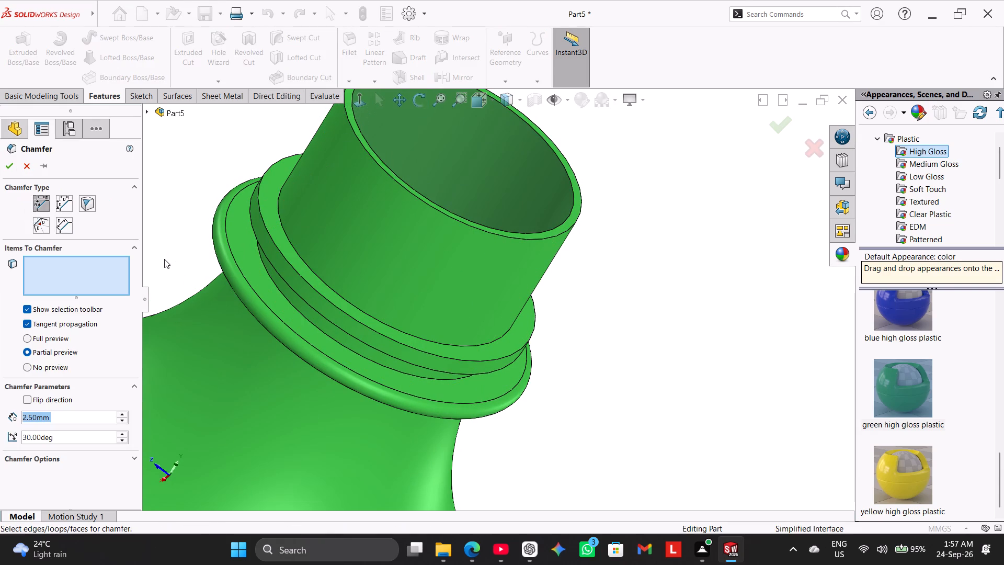
click(64, 202)
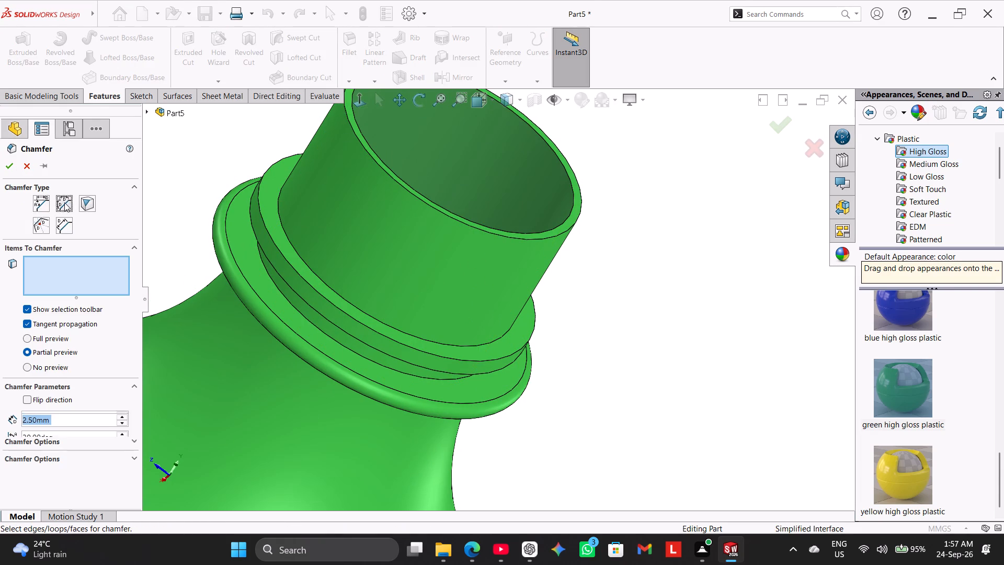
click(37, 207)
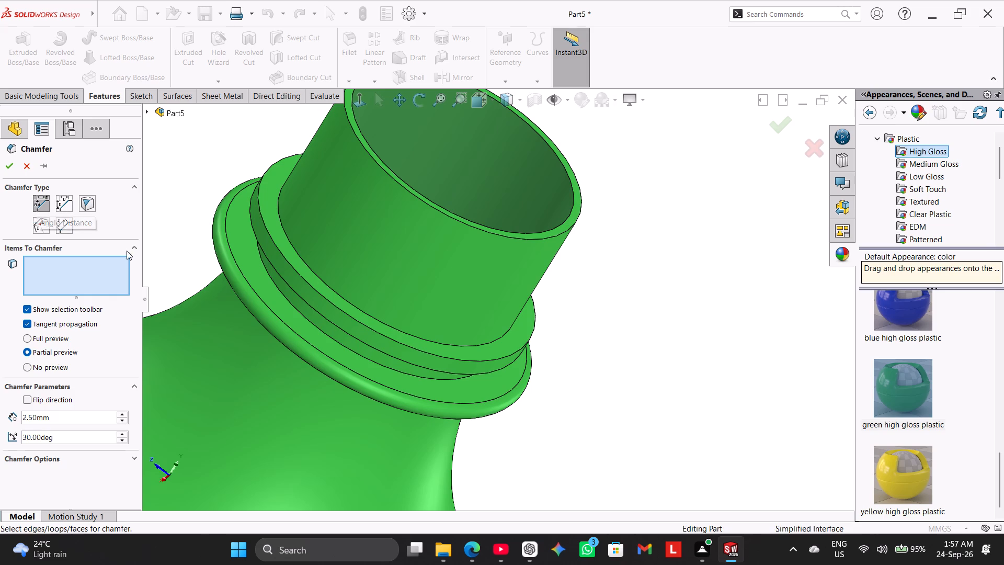
click(301, 255)
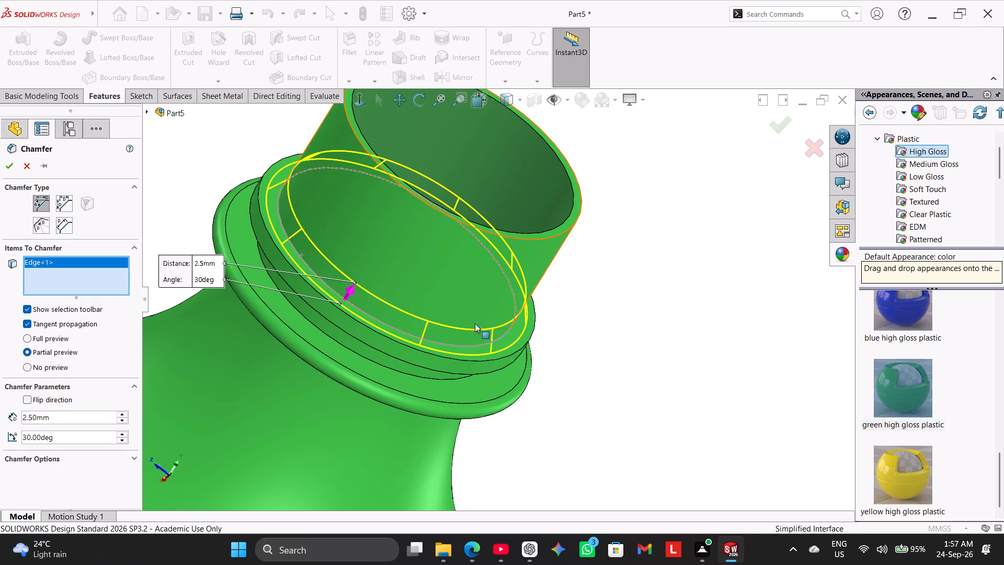
middle_drag(612, 359, 563, 334)
scroll(529, 334, down, 2)
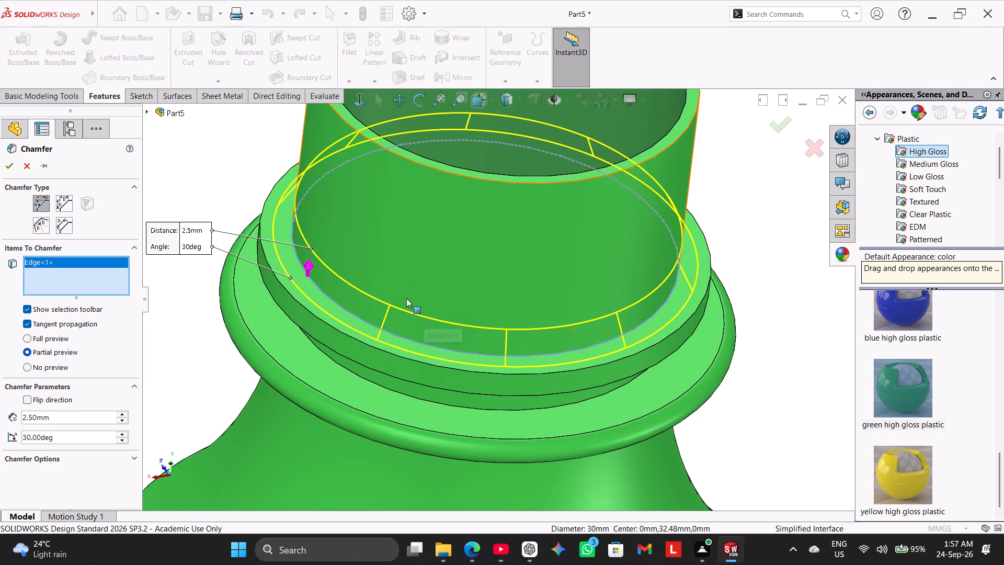
middle_drag(390, 246, 386, 277)
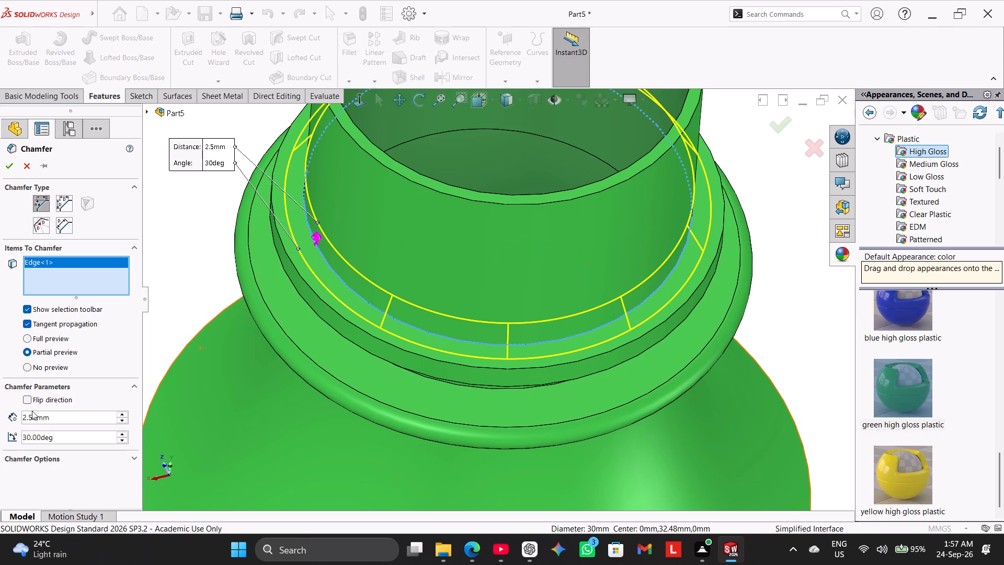
click(25, 399)
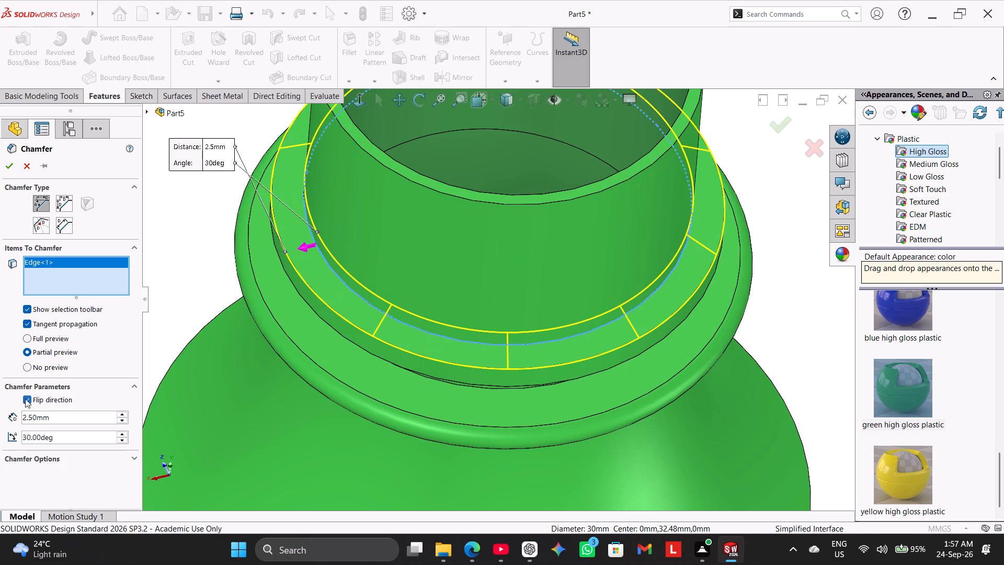
middle_drag(196, 293, 216, 243)
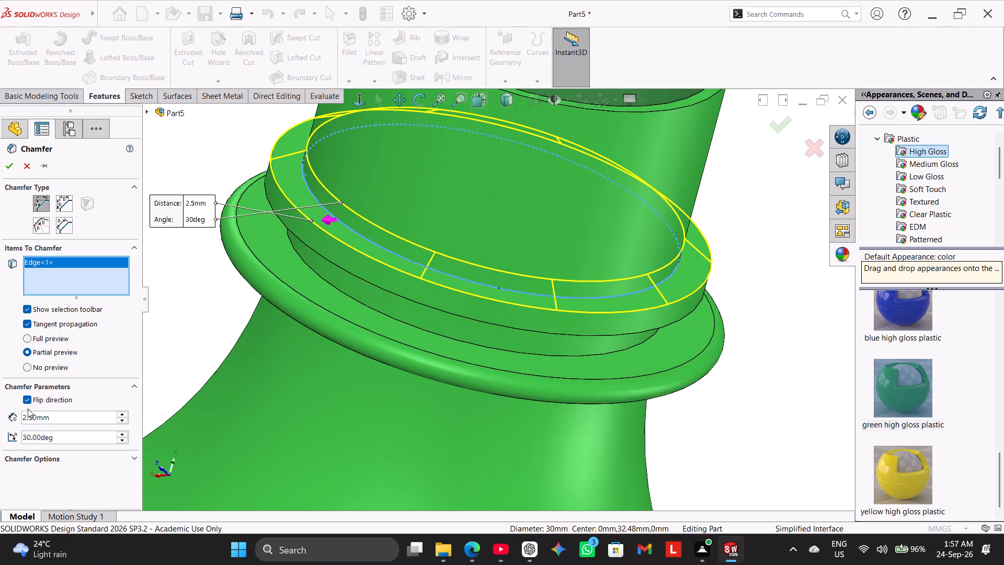
click(26, 401)
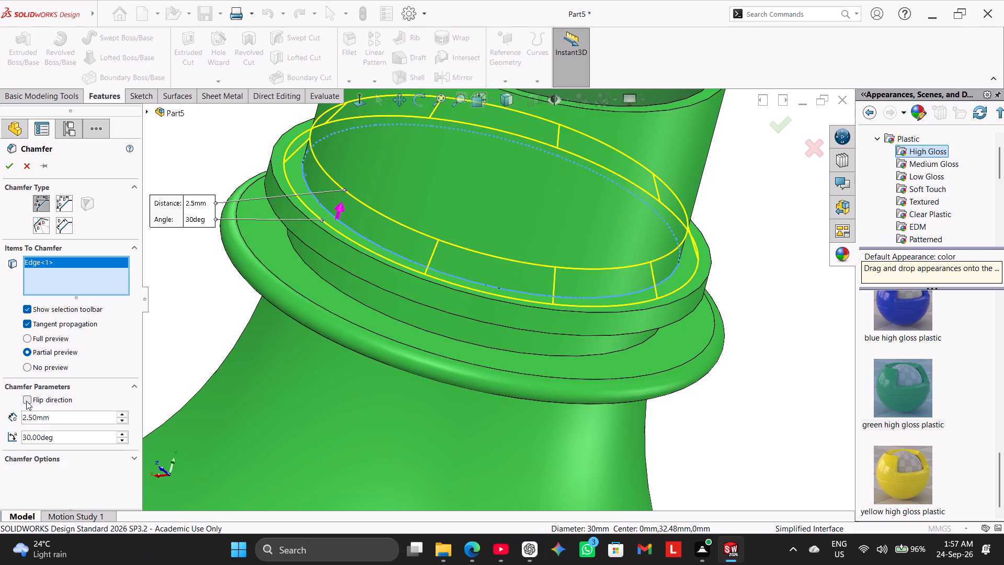
click(26, 401)
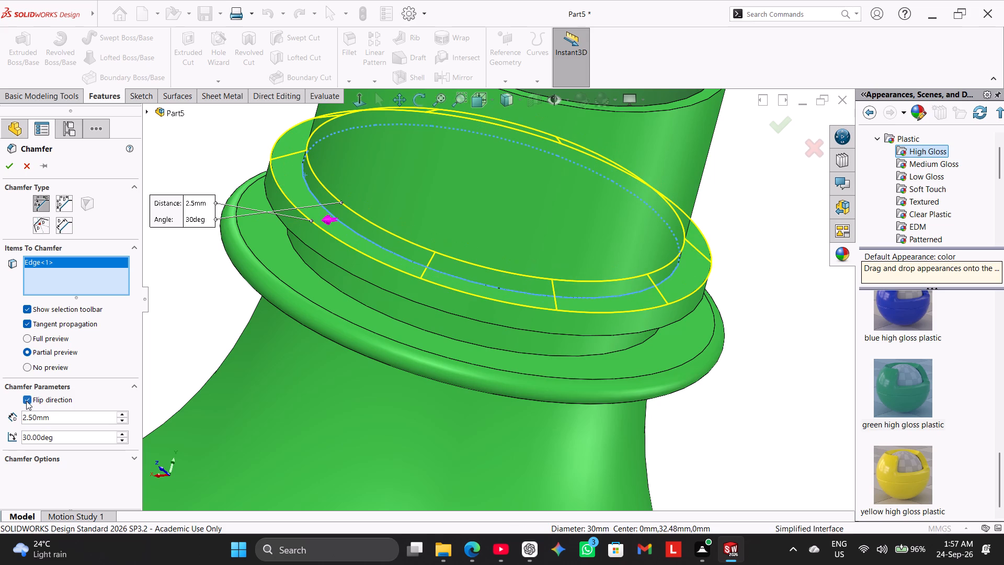
click(4, 170)
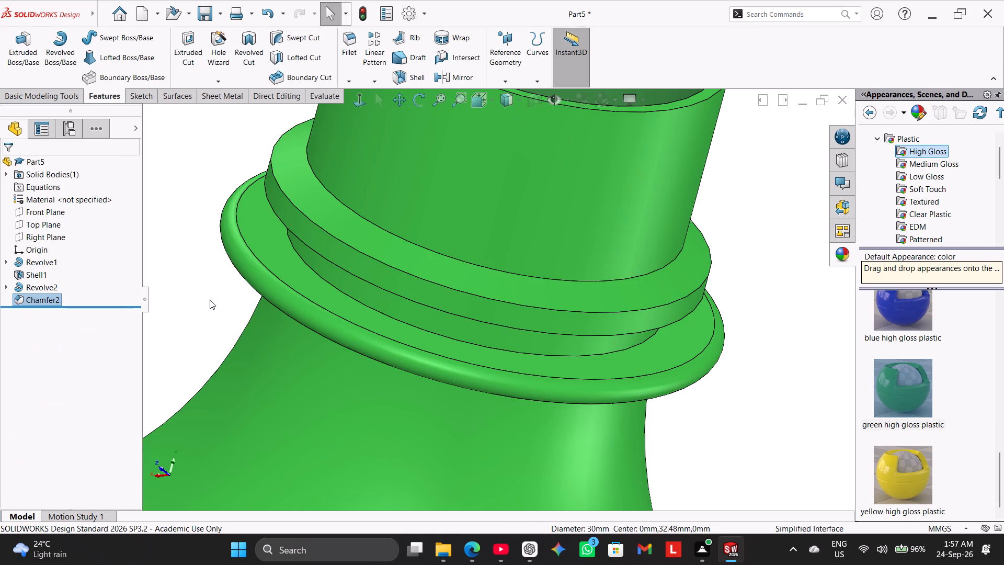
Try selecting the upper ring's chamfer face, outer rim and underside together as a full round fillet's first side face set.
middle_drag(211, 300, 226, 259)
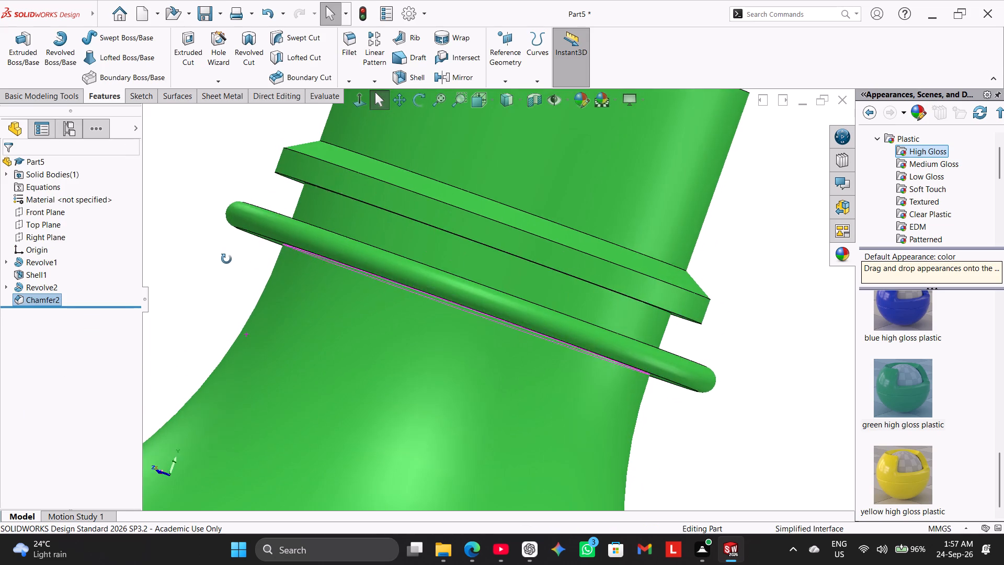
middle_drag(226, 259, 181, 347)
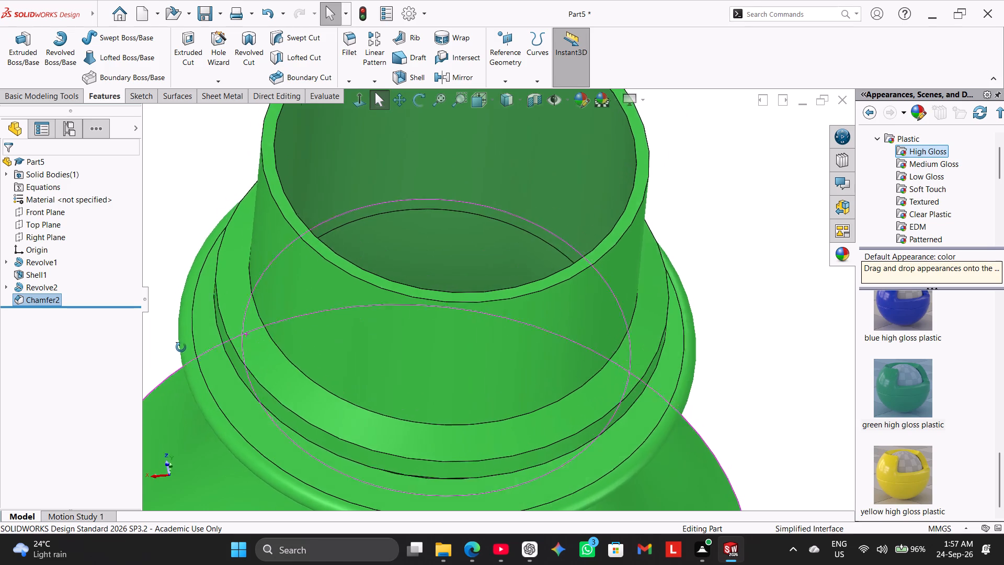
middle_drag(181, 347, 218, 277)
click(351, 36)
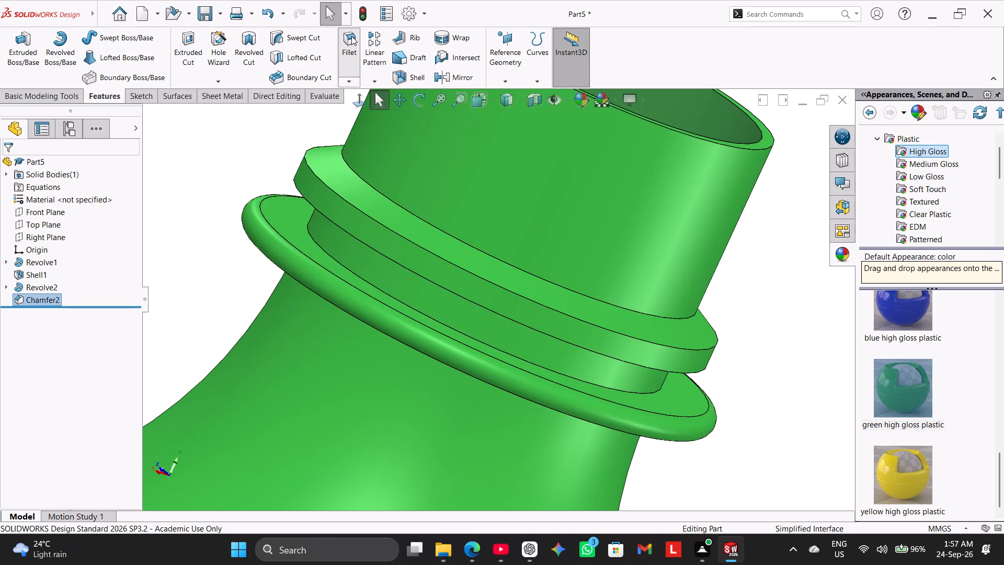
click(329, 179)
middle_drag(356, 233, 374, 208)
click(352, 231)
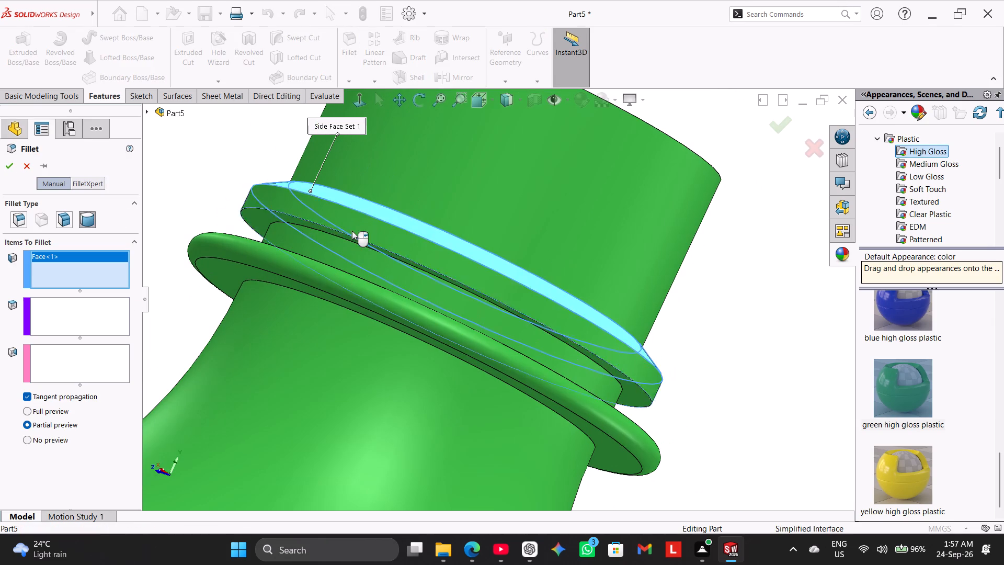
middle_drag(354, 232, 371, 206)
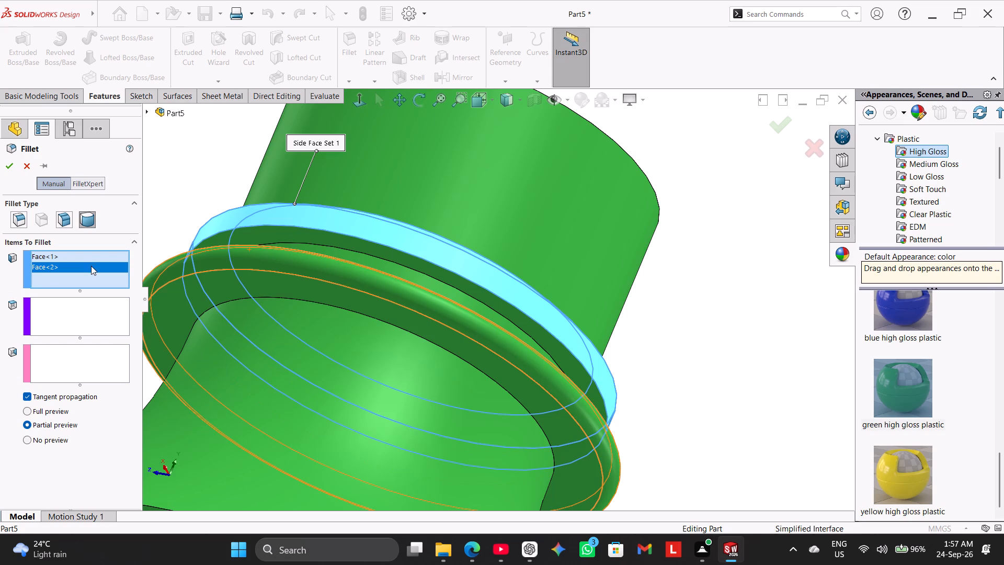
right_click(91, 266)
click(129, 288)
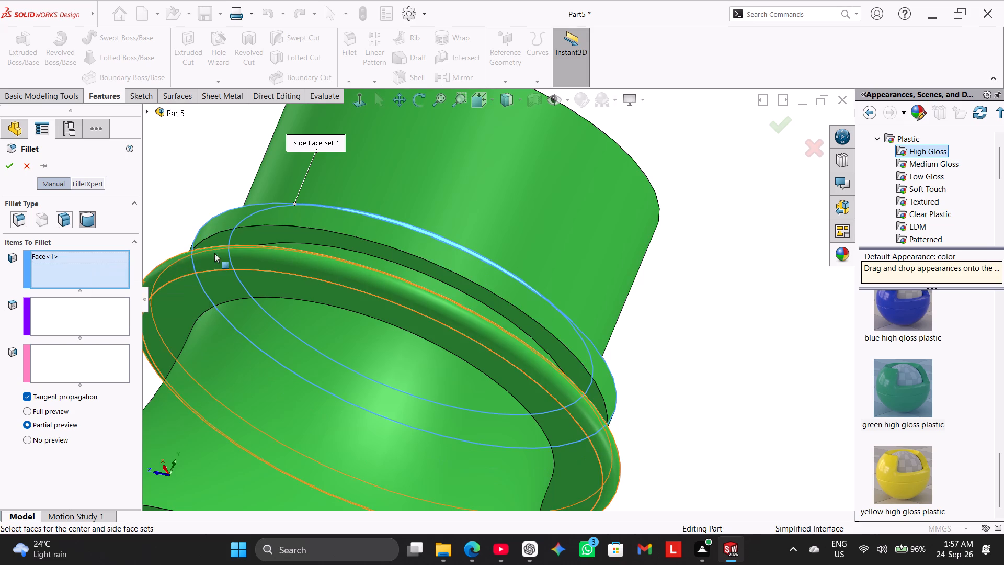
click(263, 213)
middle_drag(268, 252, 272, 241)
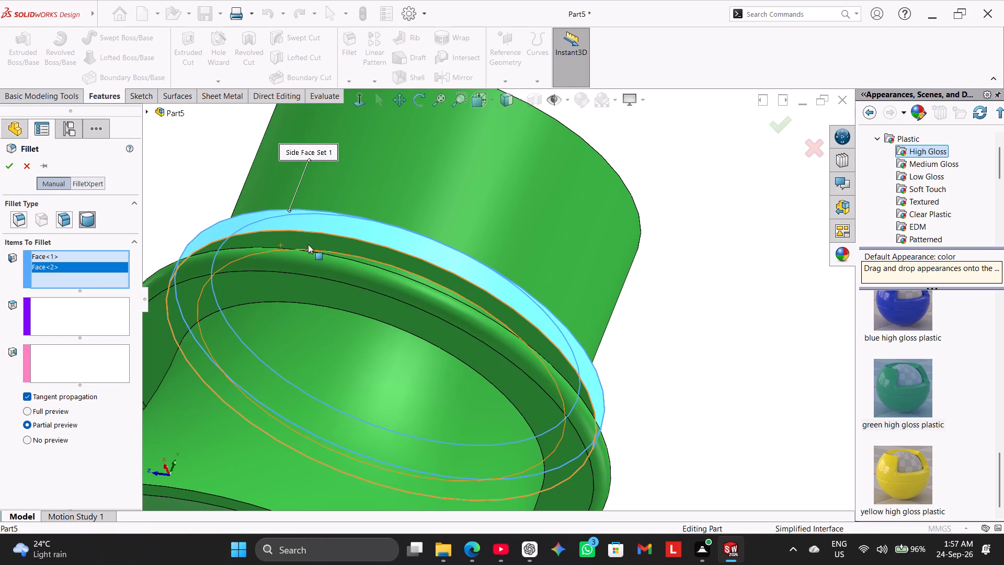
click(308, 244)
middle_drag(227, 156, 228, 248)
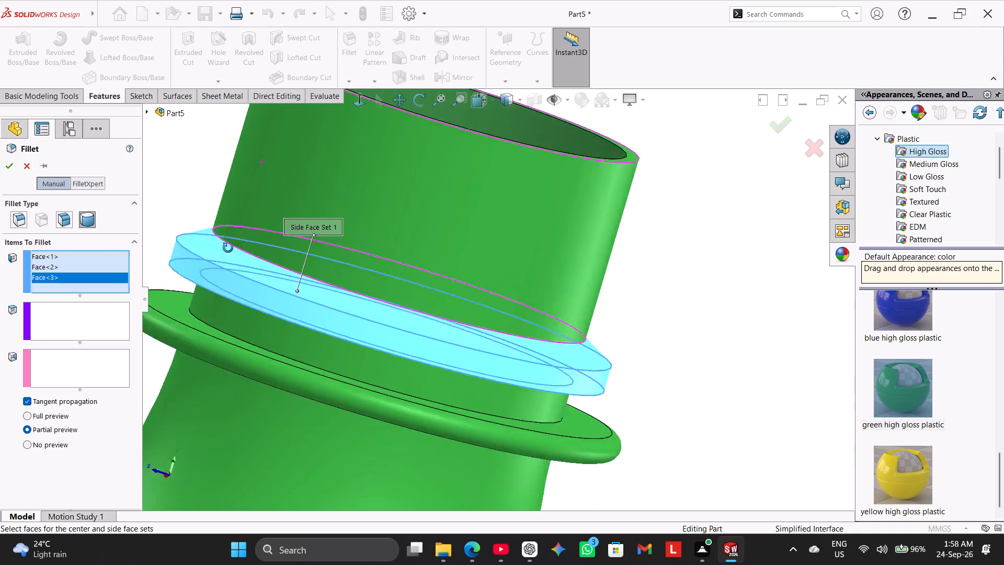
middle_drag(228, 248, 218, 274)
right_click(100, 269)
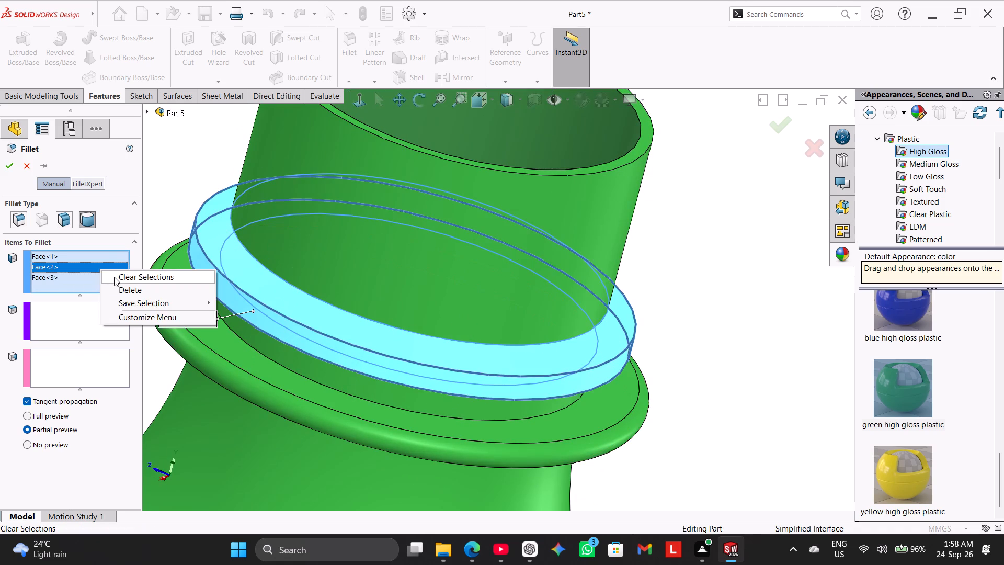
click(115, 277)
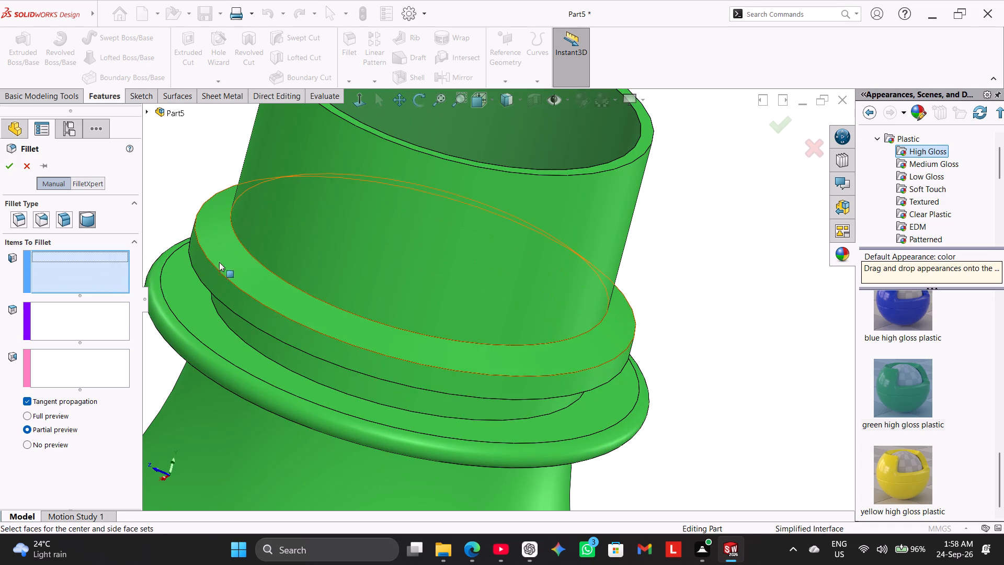
Apply a full round fillet to the upper ring, with its chamfer face and underside as side faces and its outer rim as centre face.
click(225, 257)
click(105, 310)
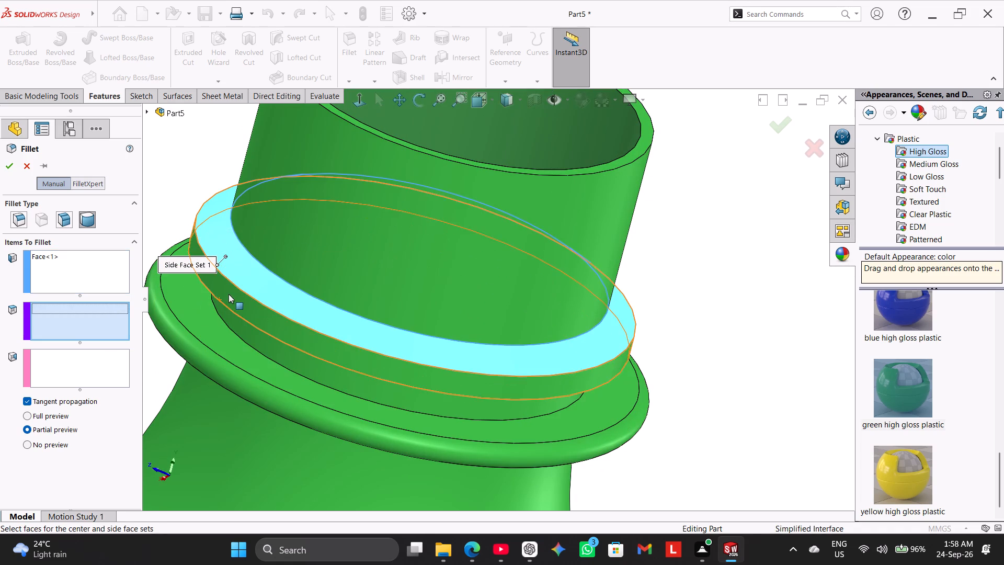
click(229, 294)
click(106, 360)
middle_drag(246, 311, 277, 280)
middle_drag(258, 300, 281, 255)
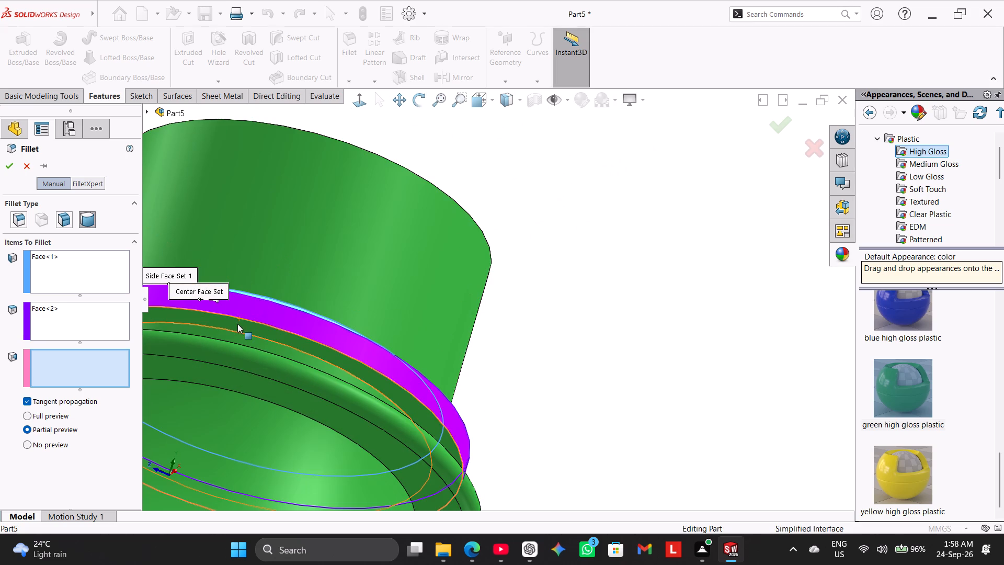
click(237, 324)
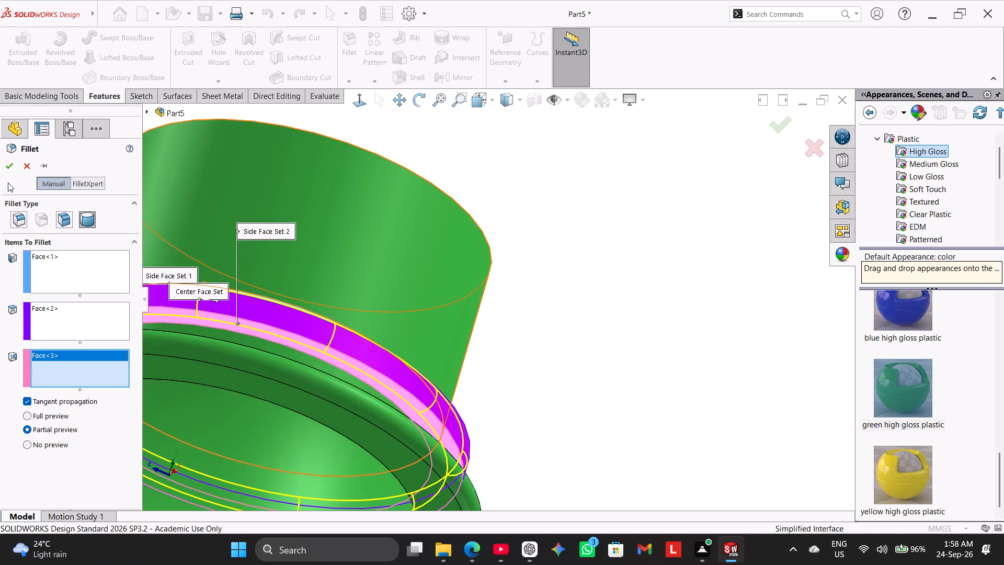
click(2, 167)
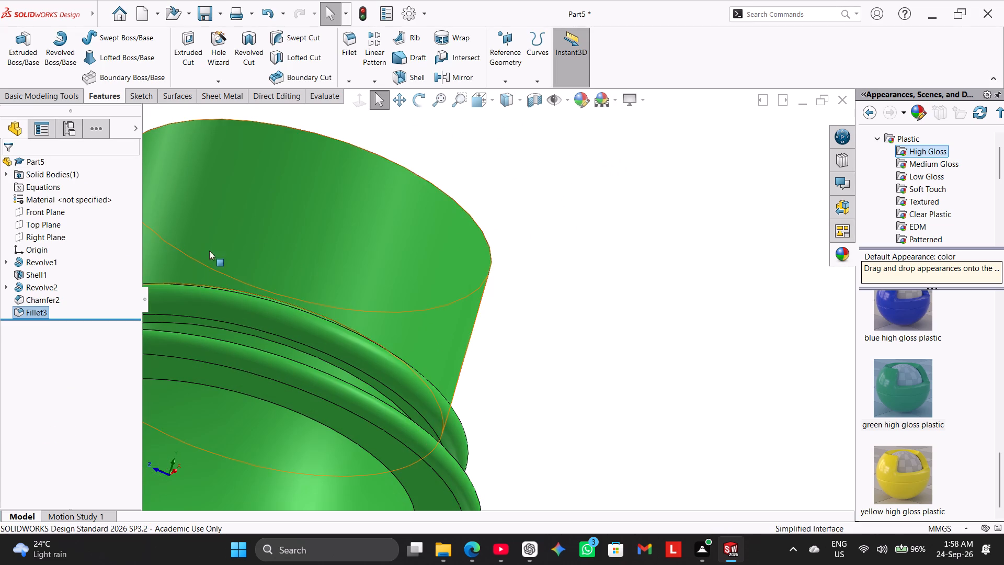
Create a reference plane offset 11 mm from the neck's top rim face, with the offset flipped down toward the rings.
middle_drag(345, 265, 320, 350)
scroll(320, 350, down, 1)
scroll(317, 347, up, 4)
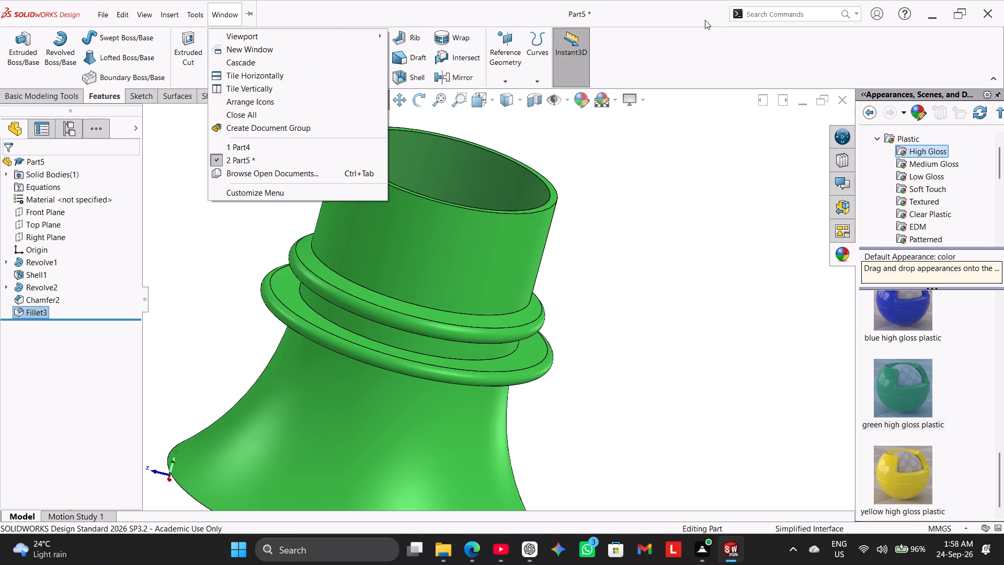
click(511, 53)
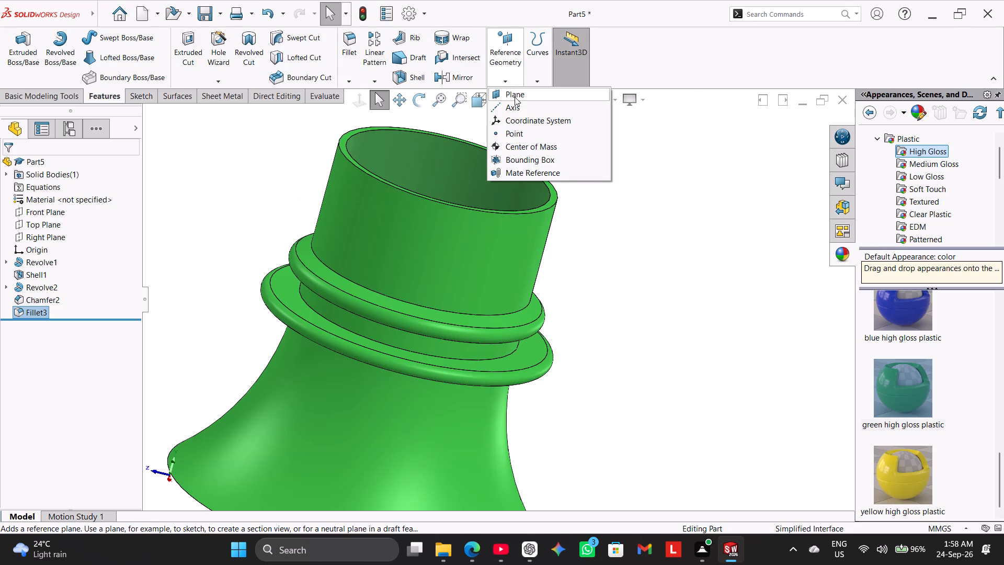
click(515, 97)
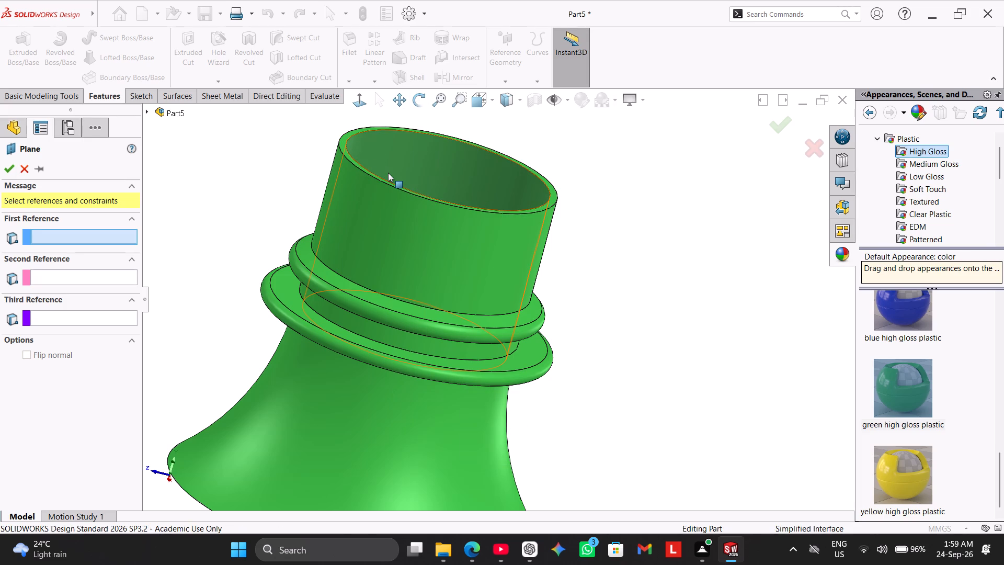
middle_drag(673, 247, 674, 247)
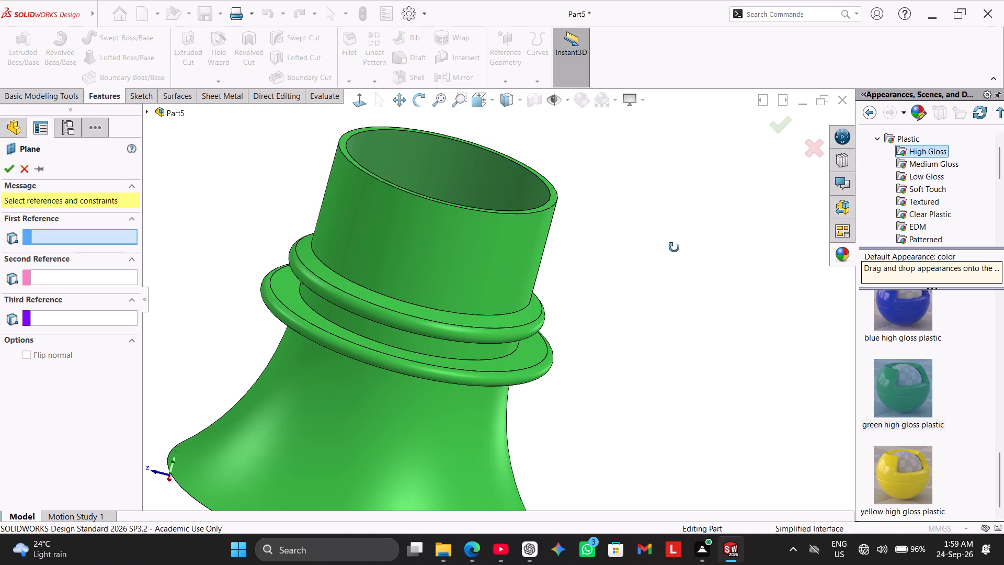
middle_drag(674, 247, 660, 318)
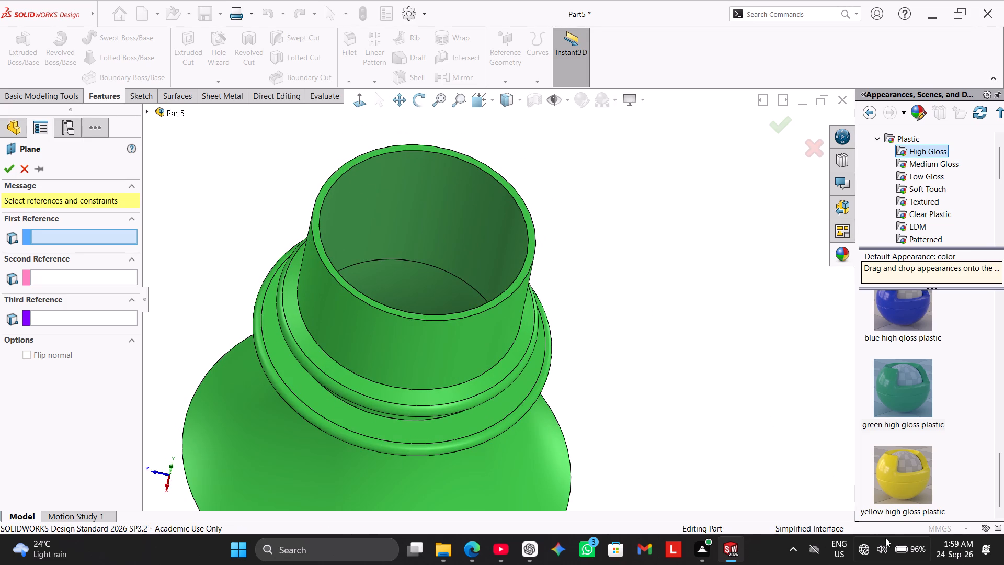
click(878, 549)
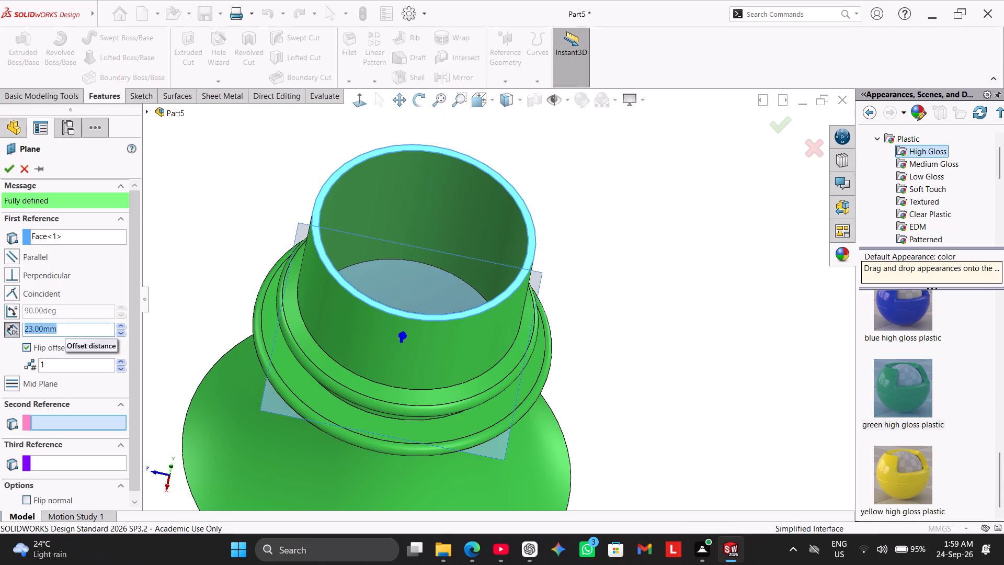
text(11)
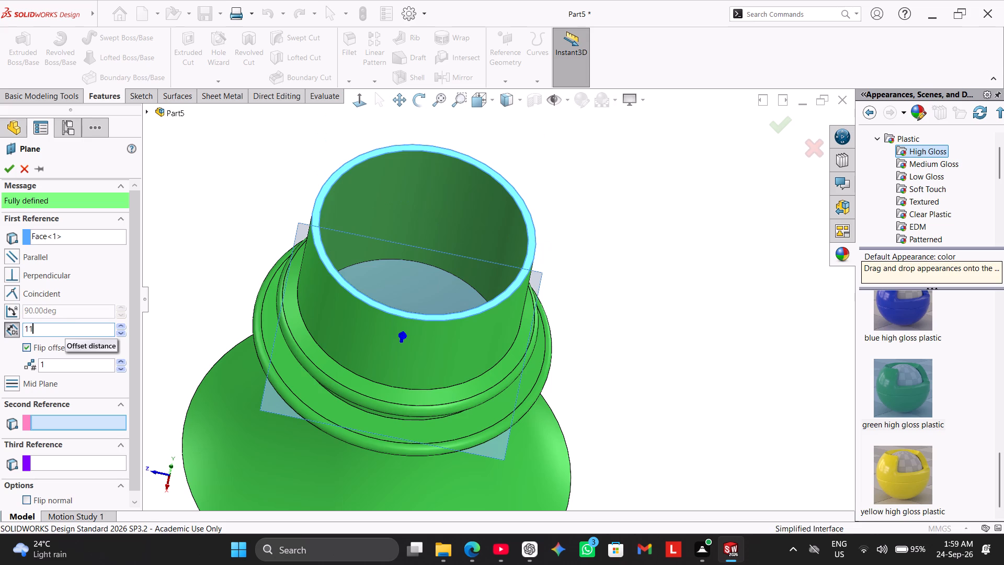
key(Return)
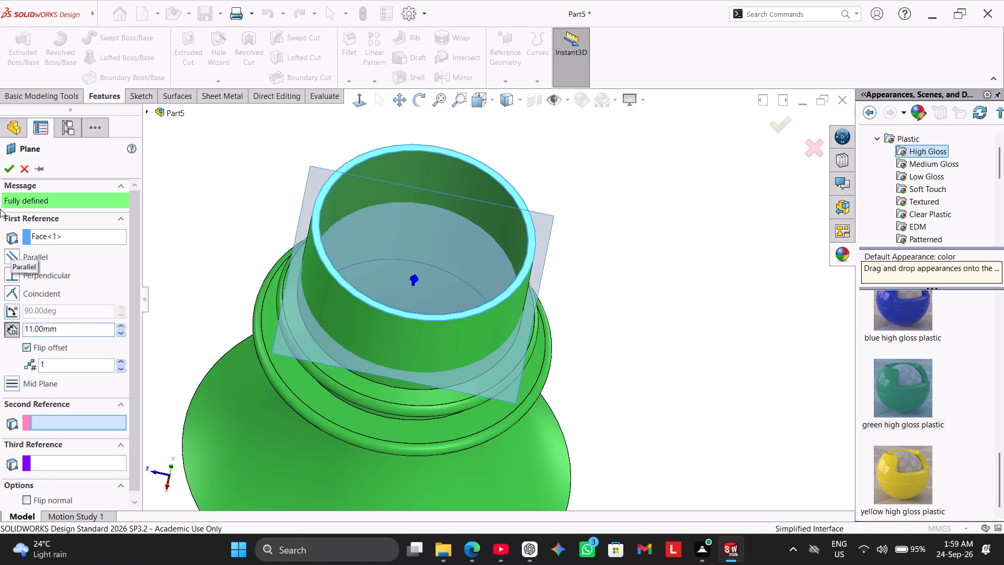
click(7, 176)
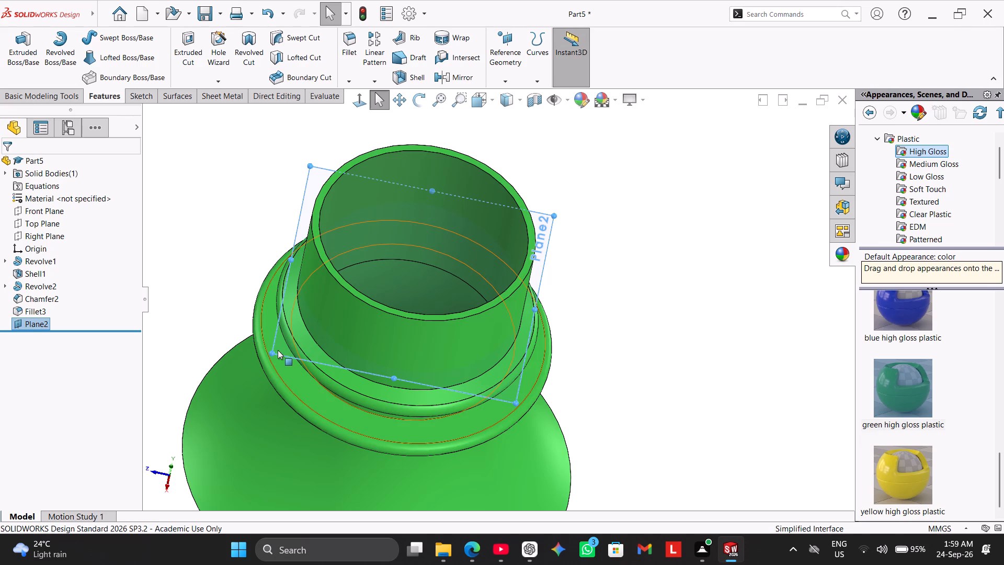
Start a sketch on the new offset plane and convert the outer edge of the neck's top rim into it.
right_click(37, 324)
click(50, 309)
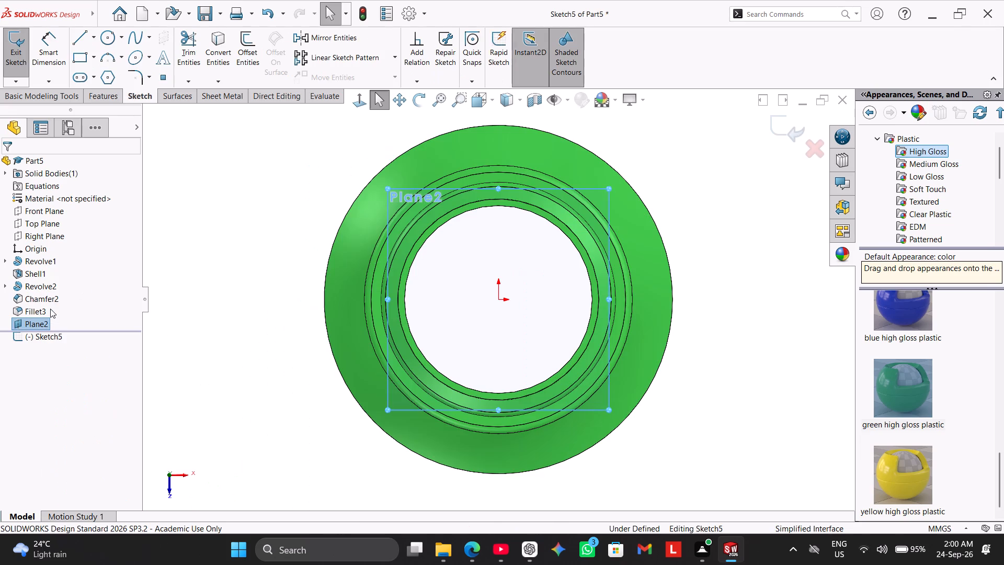
click(276, 363)
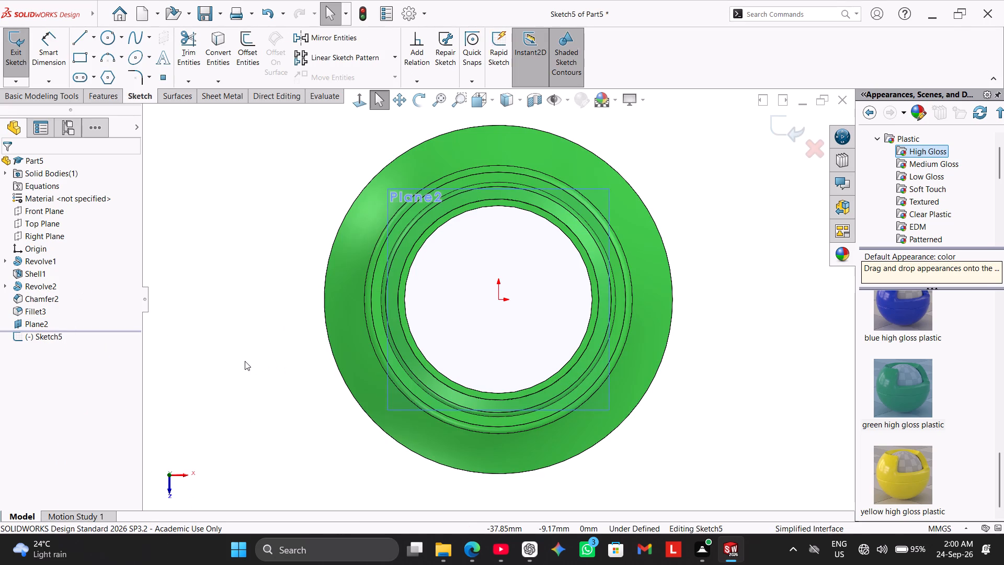
click(224, 58)
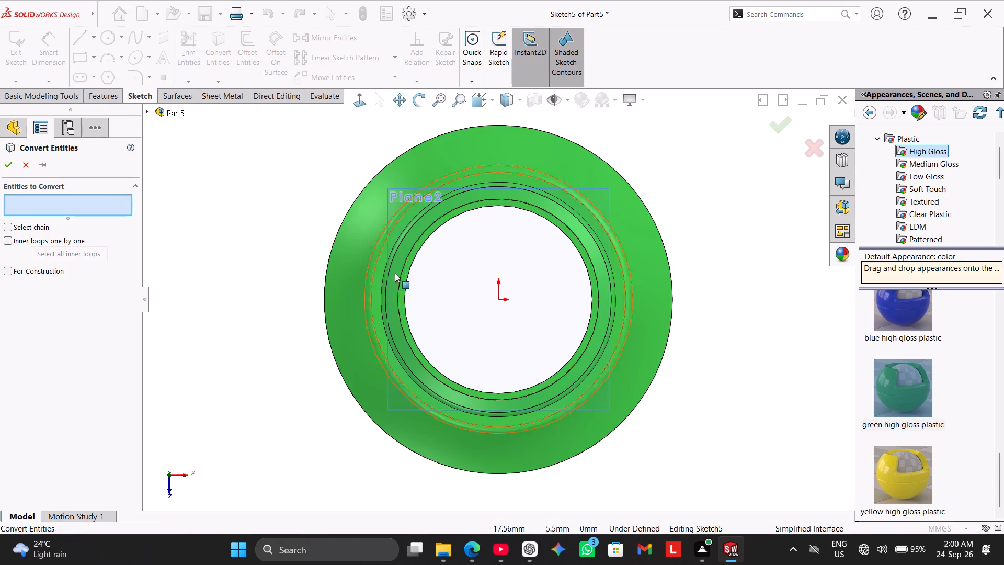
middle_drag(272, 286, 275, 284)
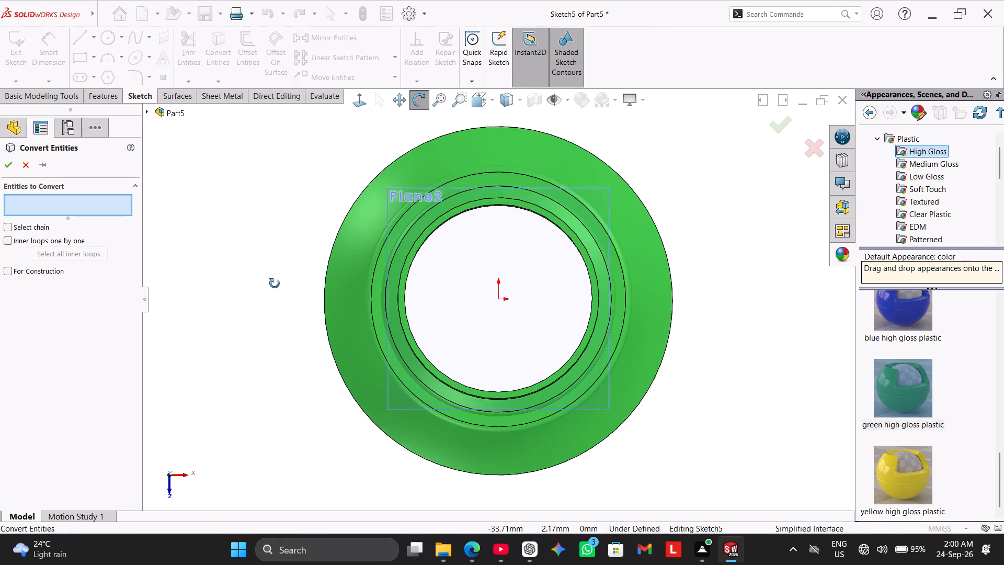
middle_drag(275, 284, 293, 254)
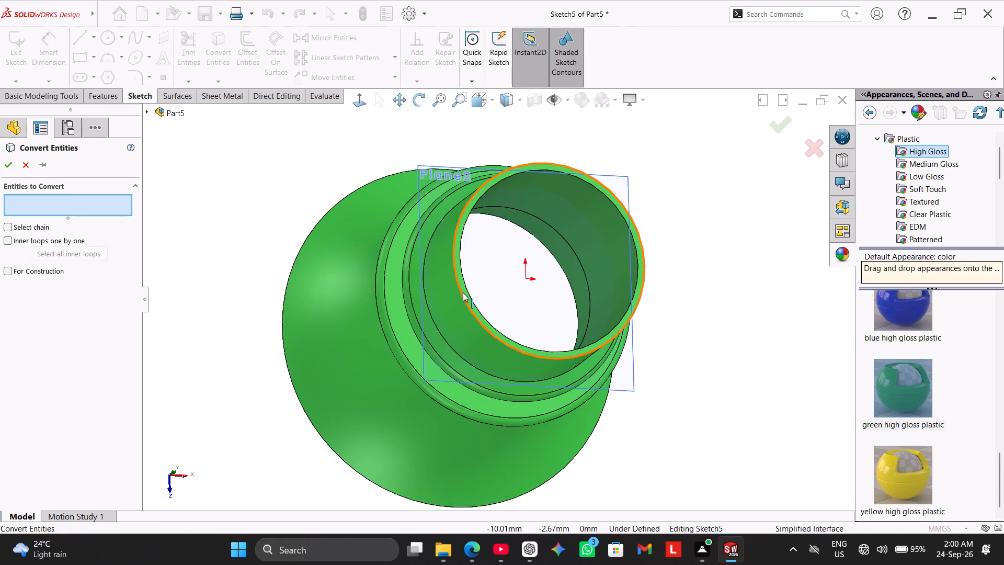
click(462, 293)
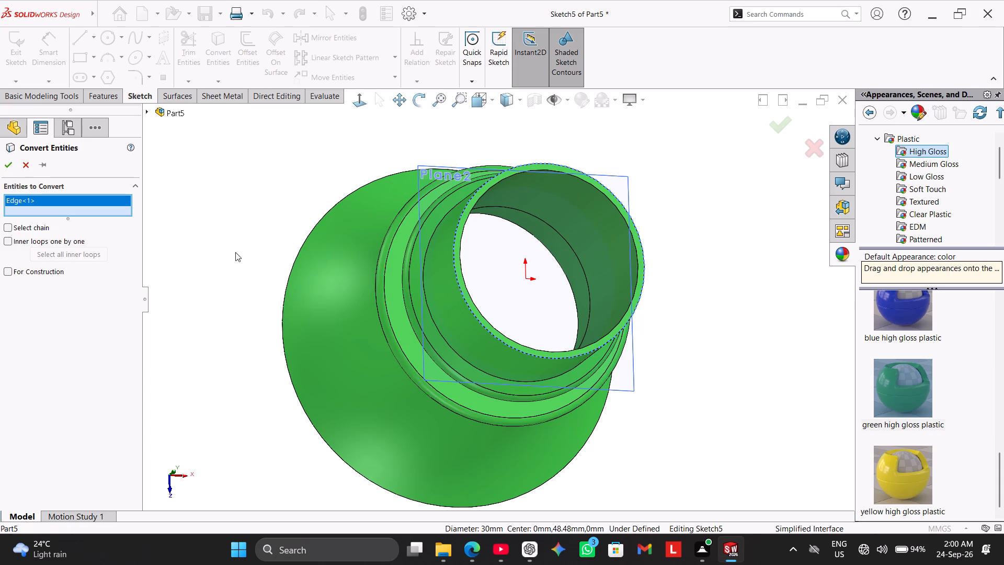
click(3, 162)
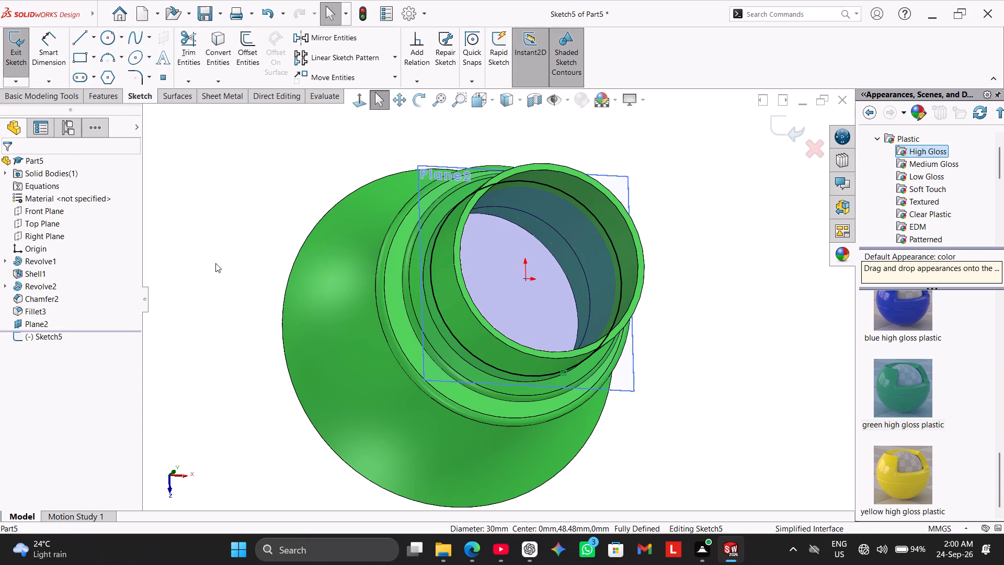
middle_drag(347, 274, 333, 299)
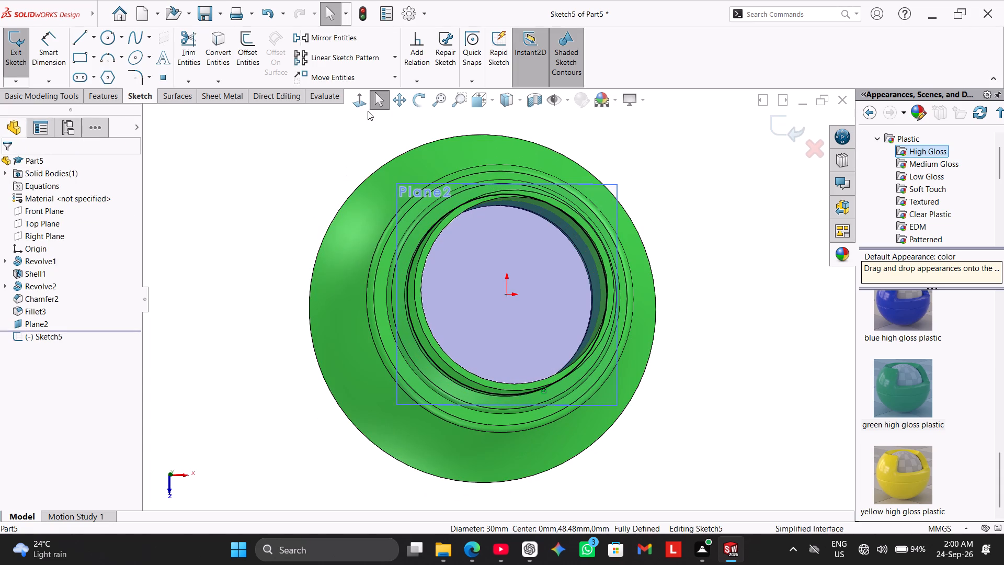
click(358, 101)
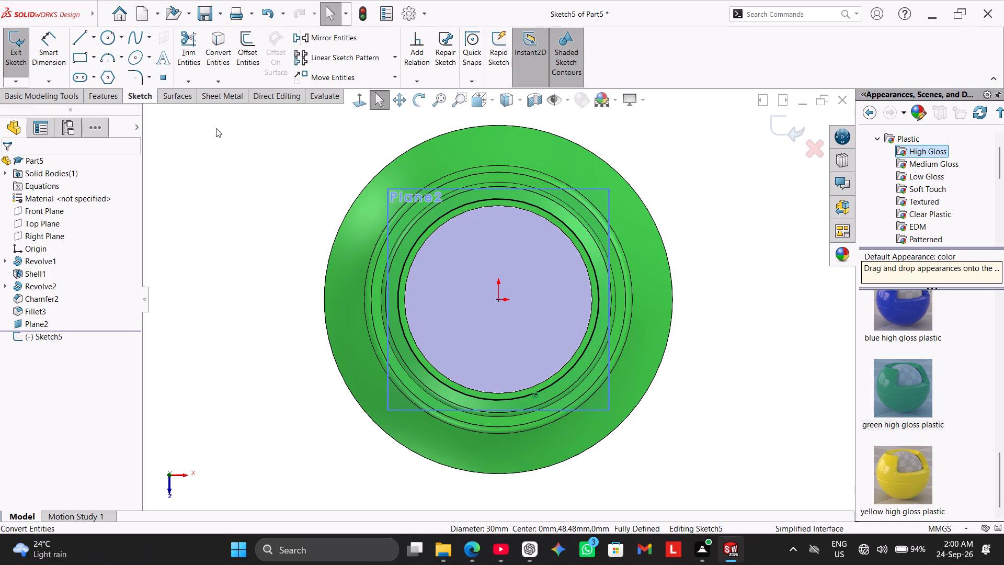
Hide the Sheet Metal command set from the ribbon.
right_click(328, 93)
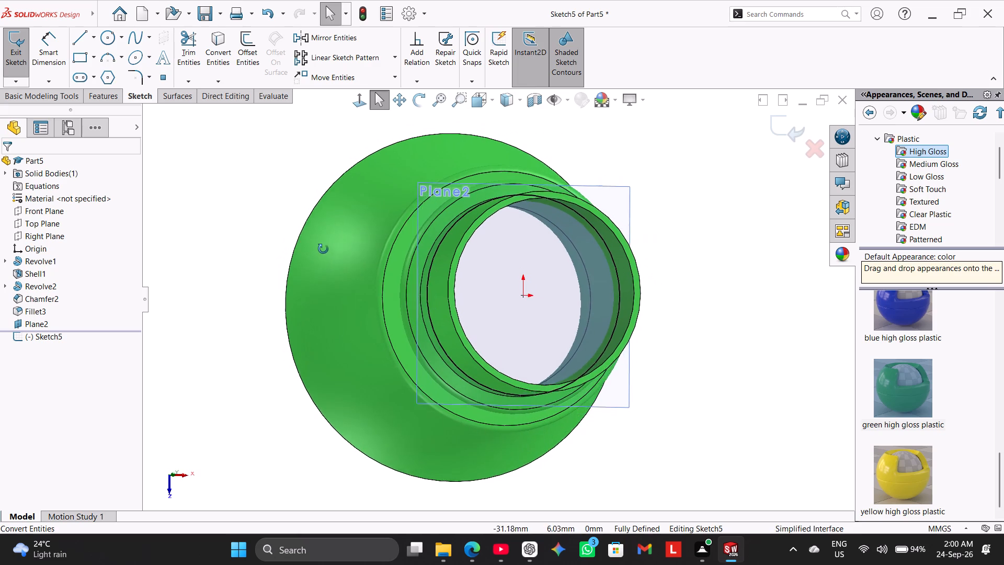
Create a clockwise helix from the converted circle with a constant 4 mm pitch, 1.8 revolutions, a 0° start angle and no taper.
middle_drag(323, 249, 323, 242)
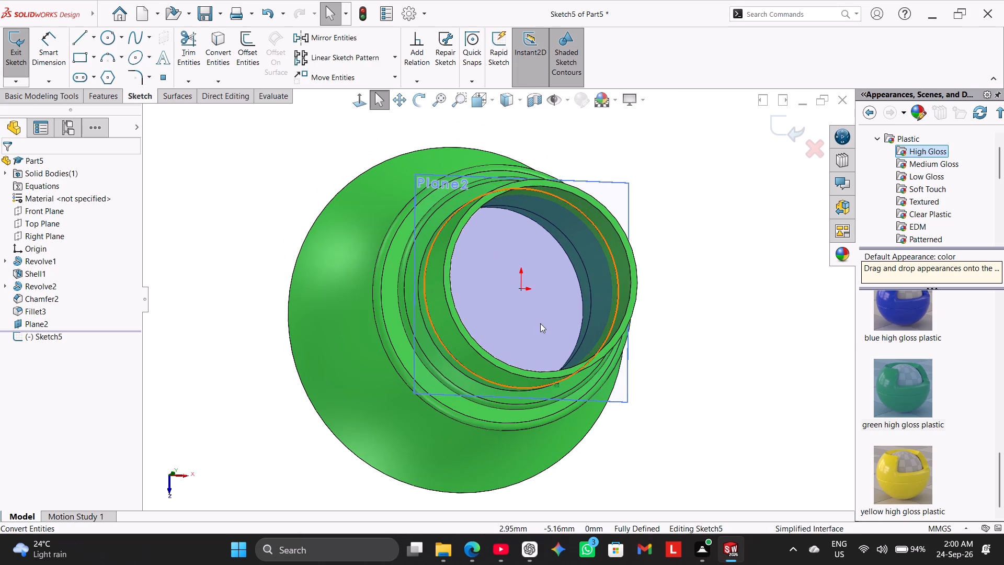
click(356, 104)
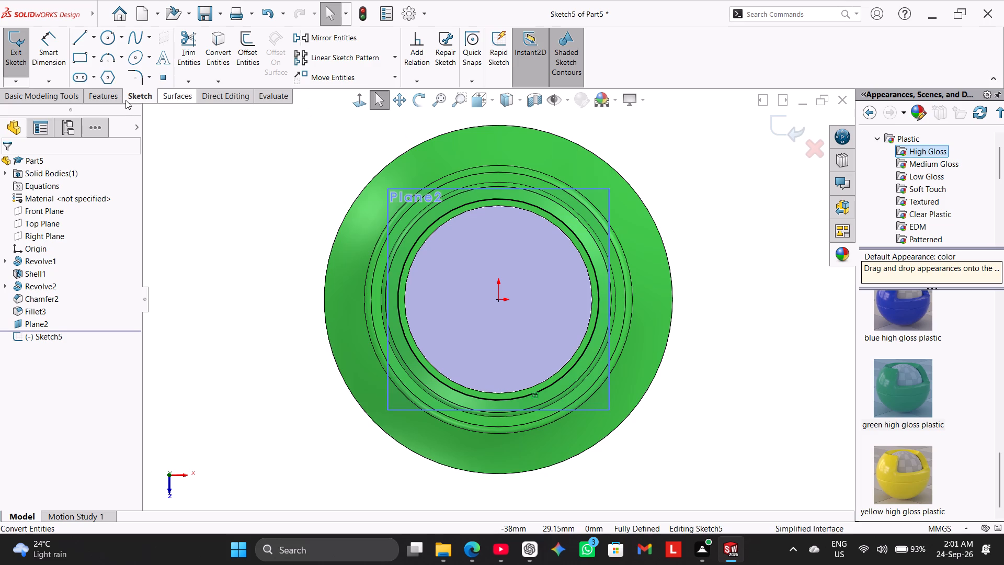
click(98, 97)
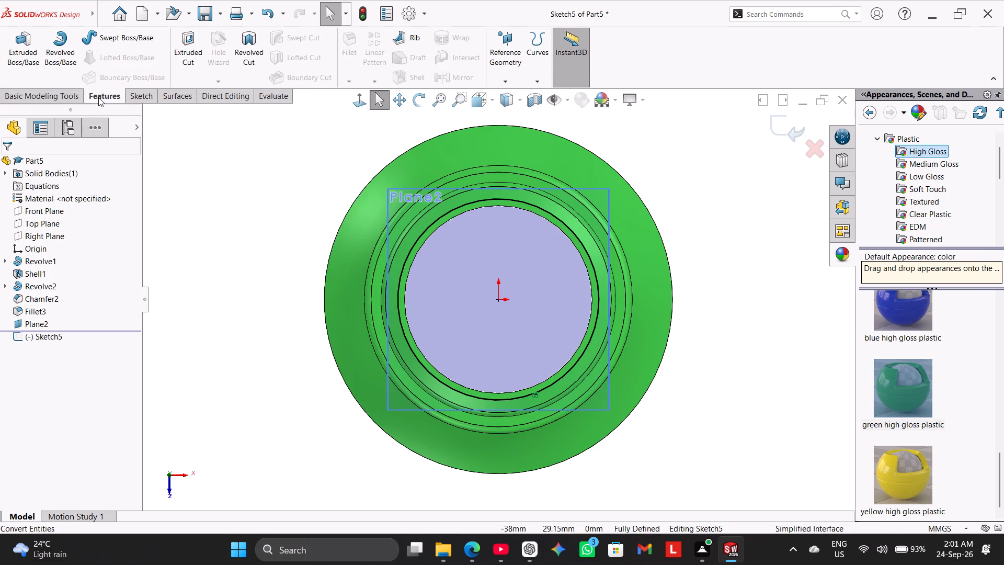
click(532, 82)
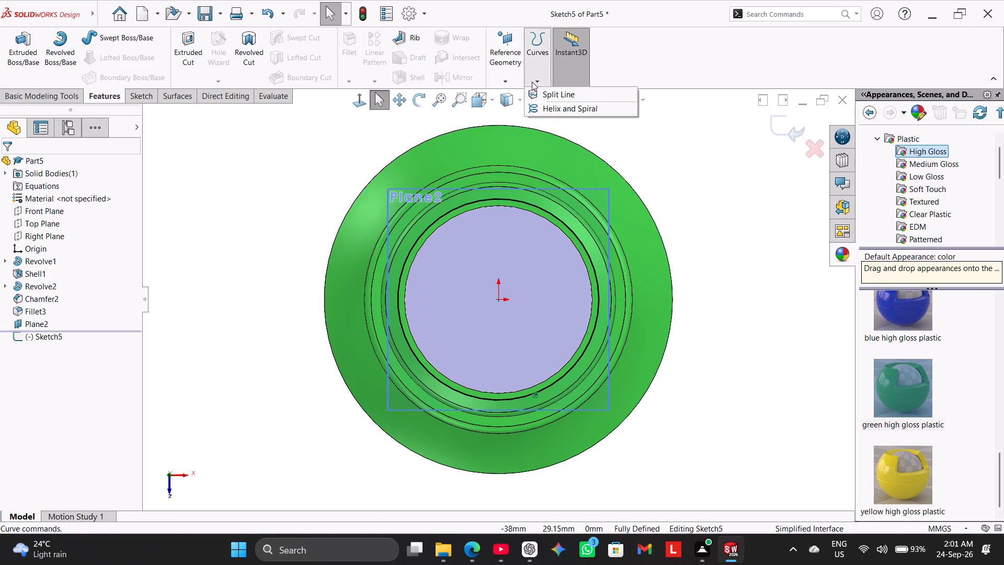
click(550, 107)
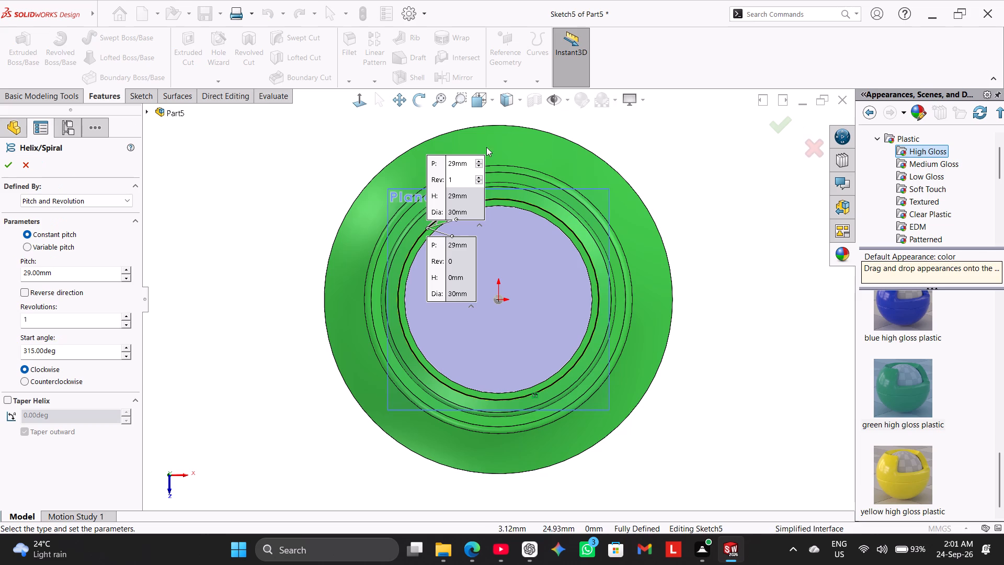
double_click(72, 270)
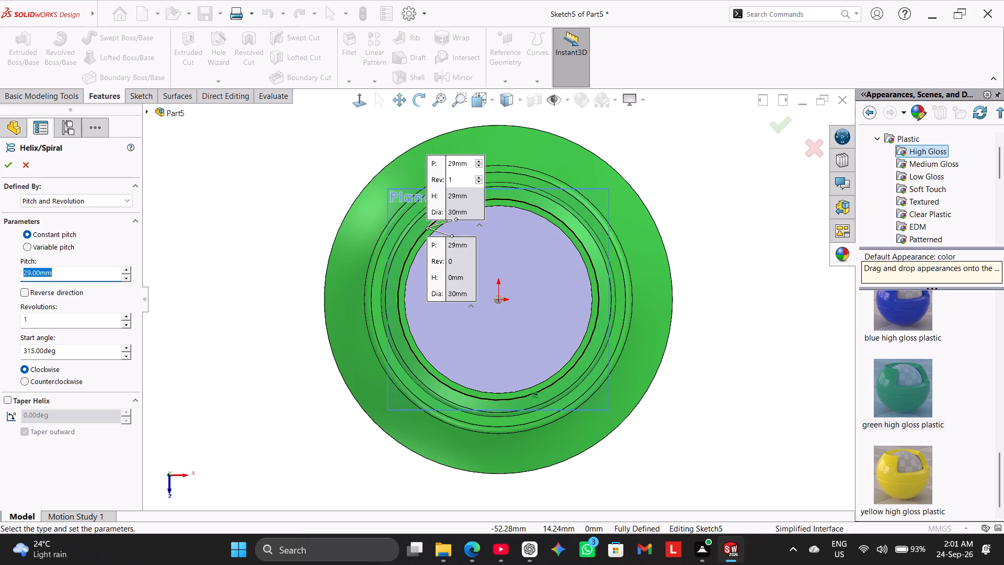
key(4)
key(Return)
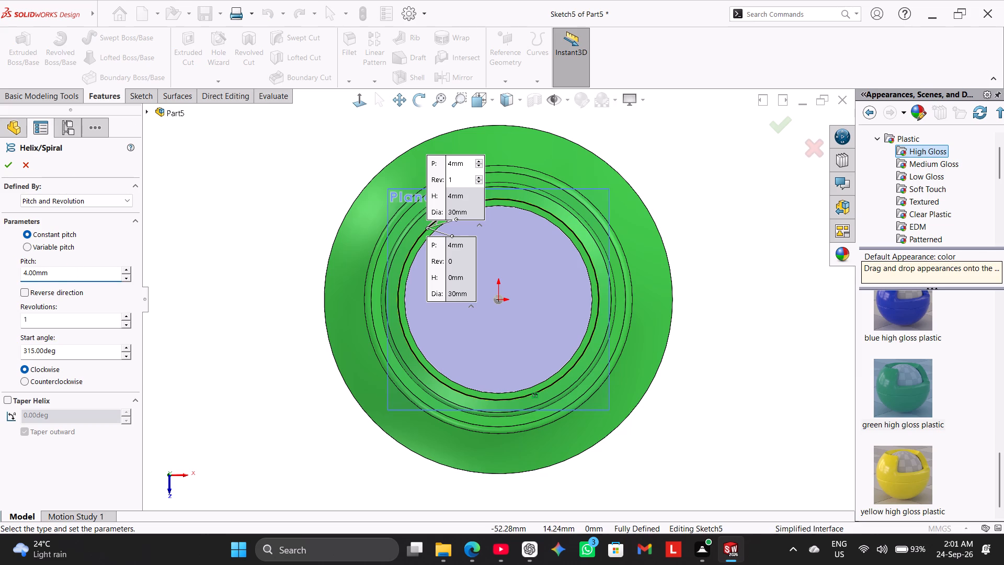
double_click(88, 324)
text(1.8)
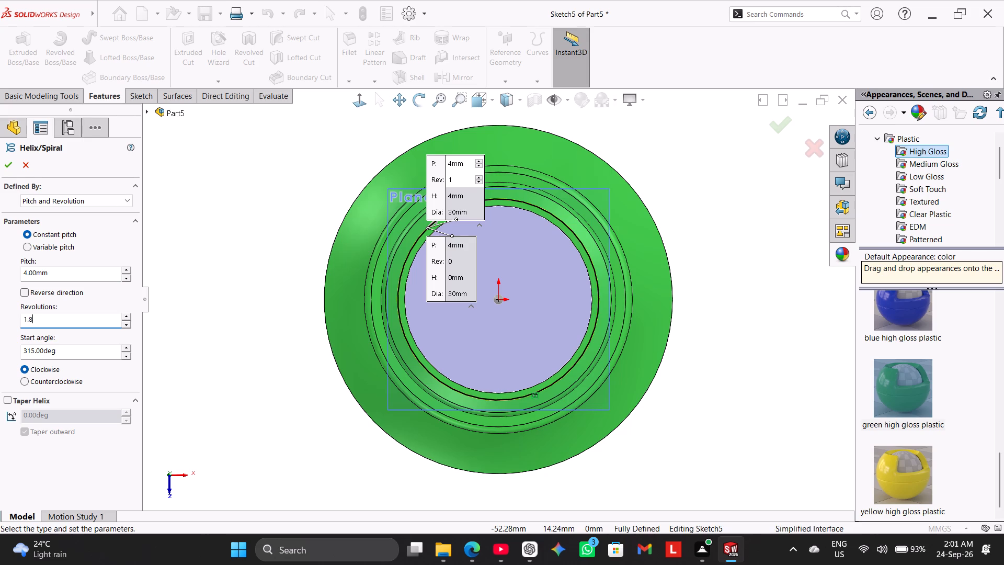
double_click(101, 357)
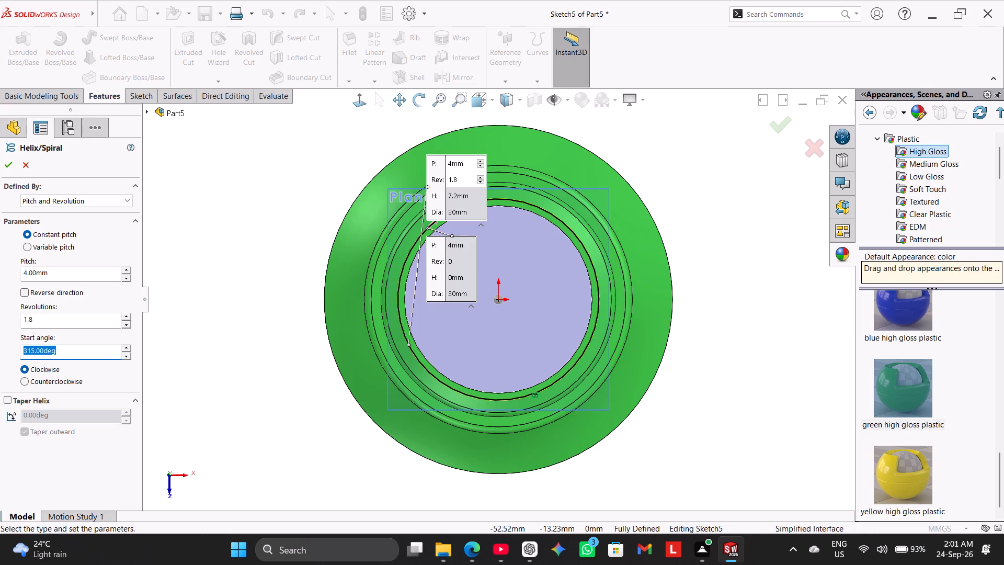
key(0)
key(Return)
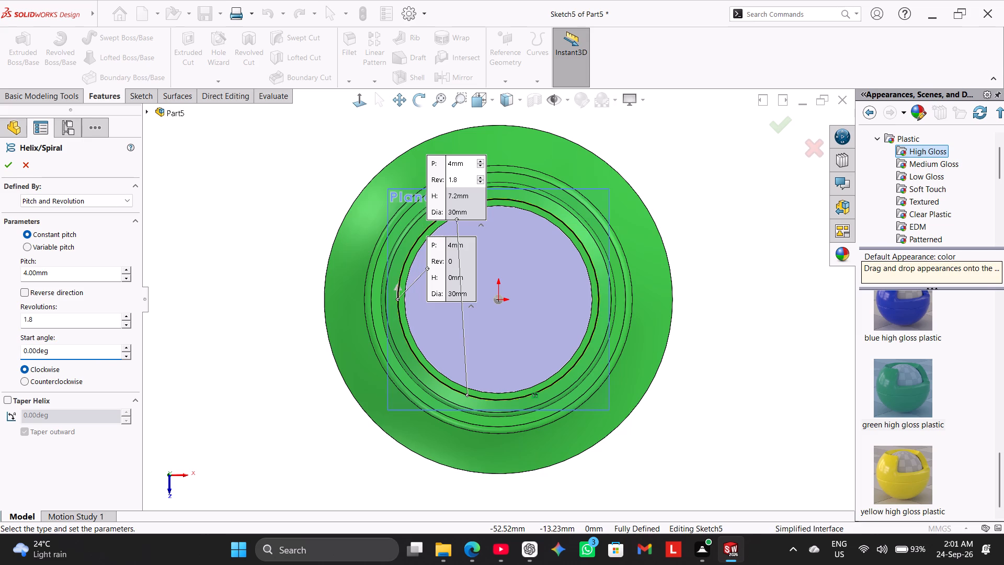
click(5, 400)
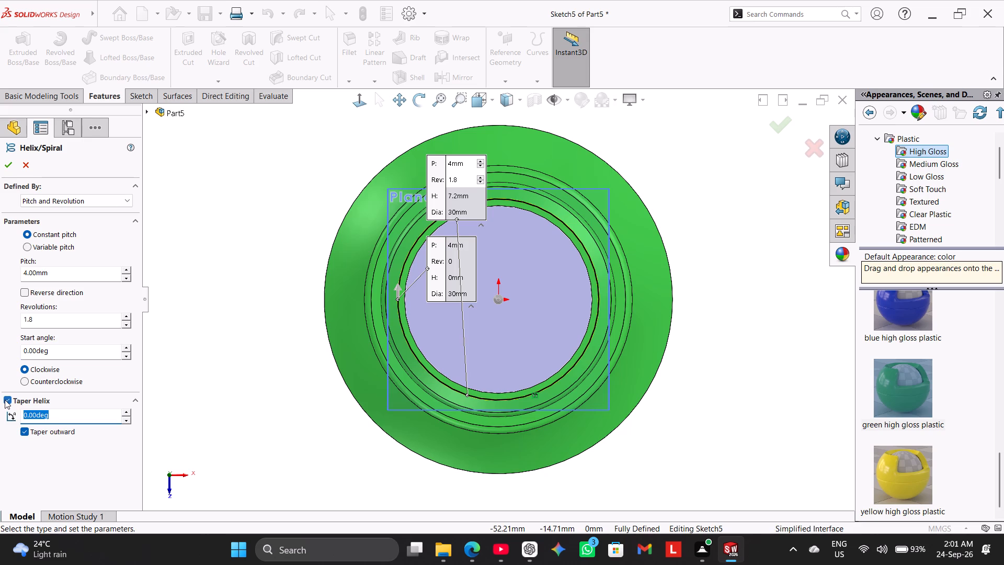
click(5, 400)
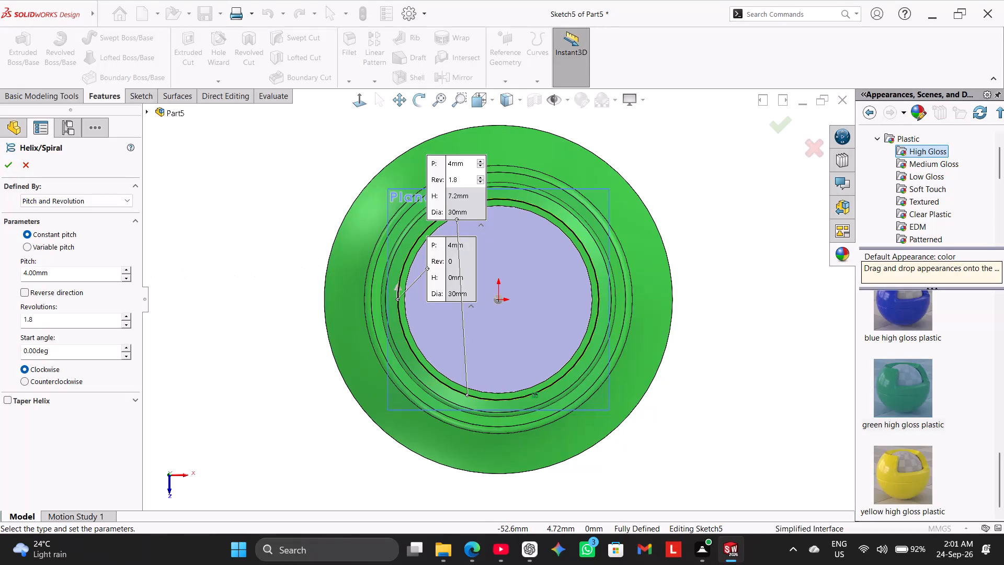
click(4, 164)
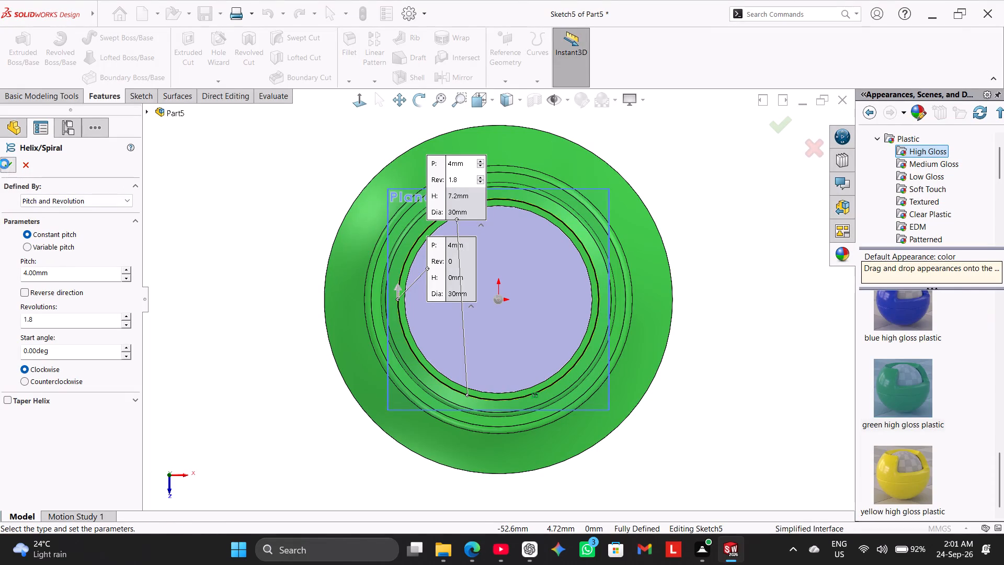
middle_drag(261, 372, 315, 207)
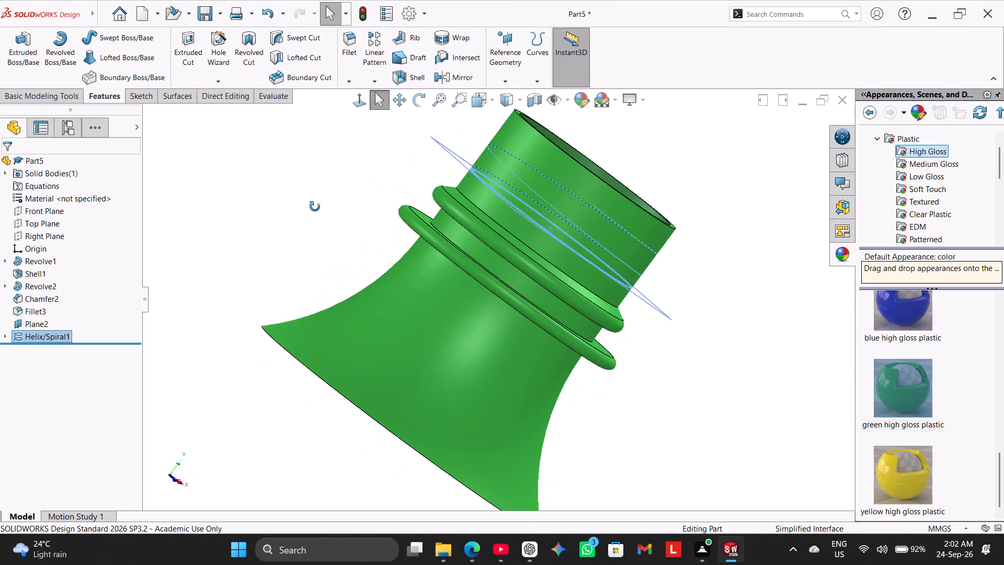
middle_drag(315, 207, 189, 374)
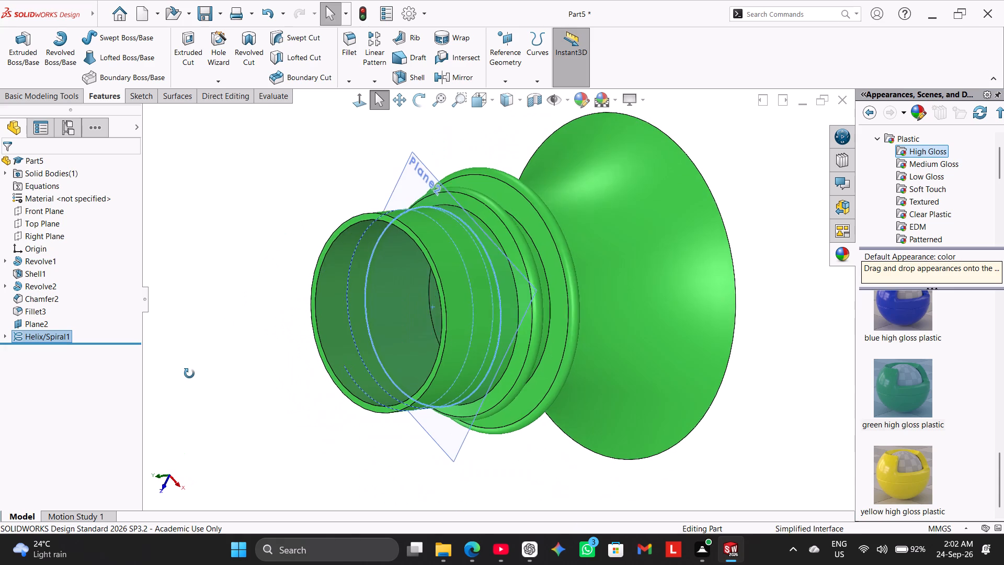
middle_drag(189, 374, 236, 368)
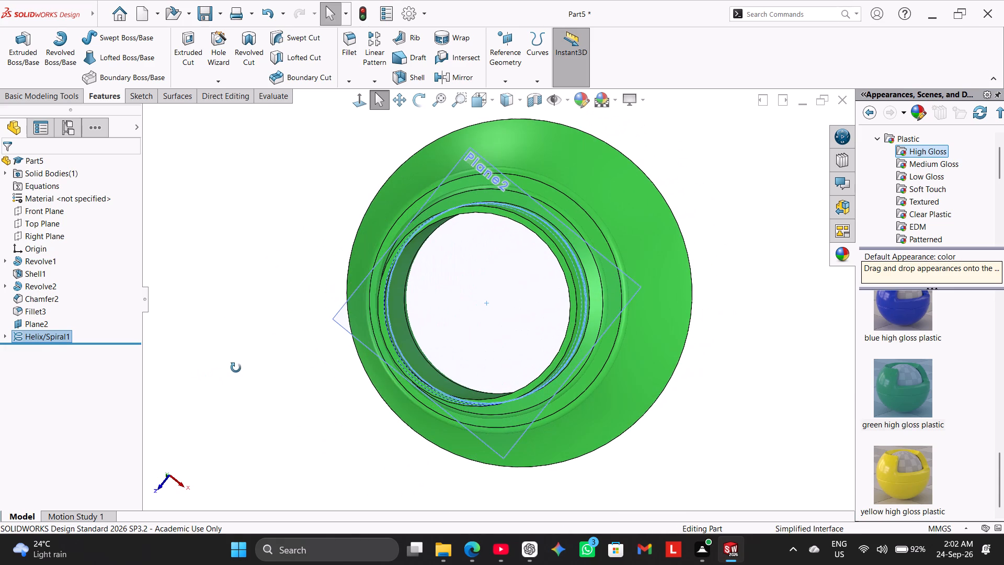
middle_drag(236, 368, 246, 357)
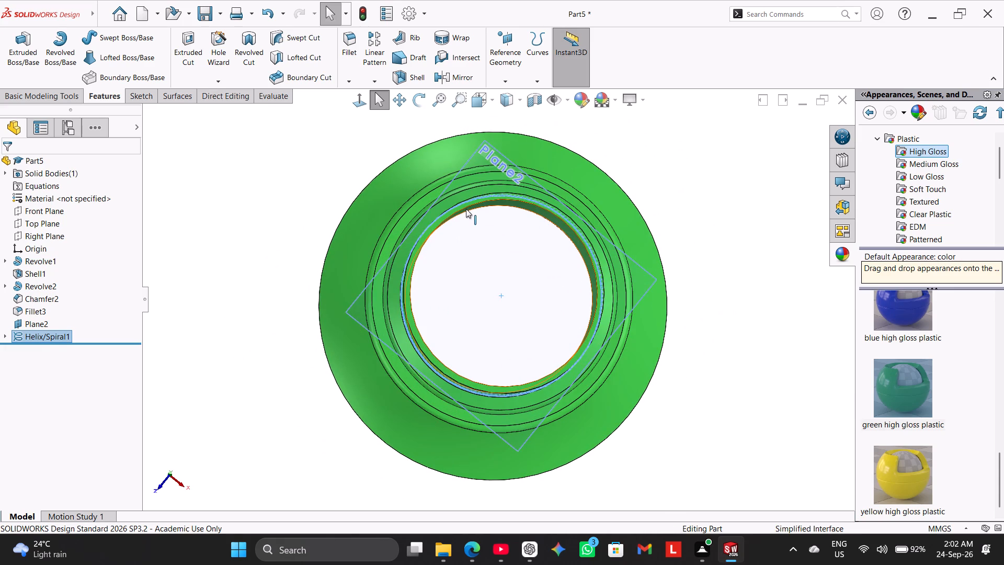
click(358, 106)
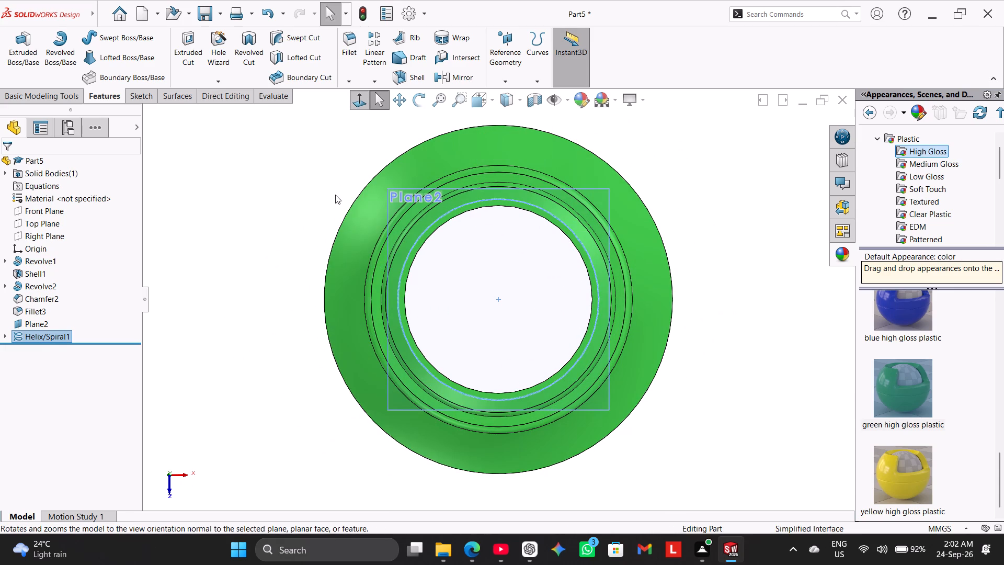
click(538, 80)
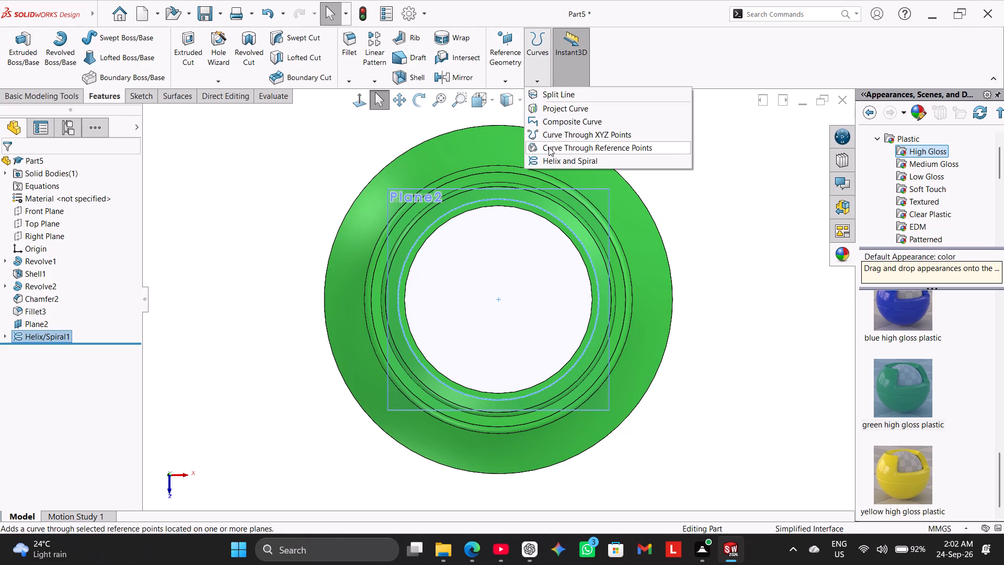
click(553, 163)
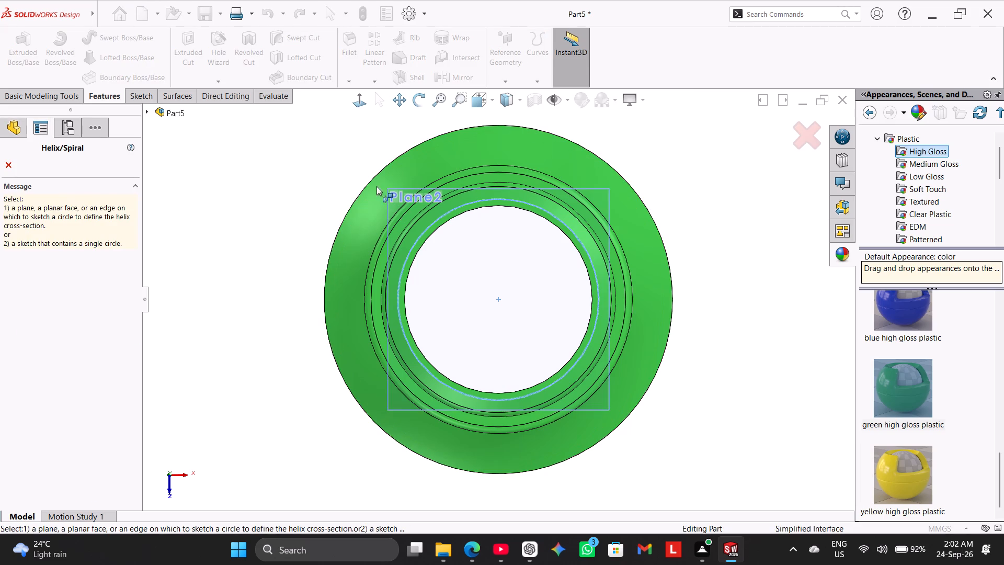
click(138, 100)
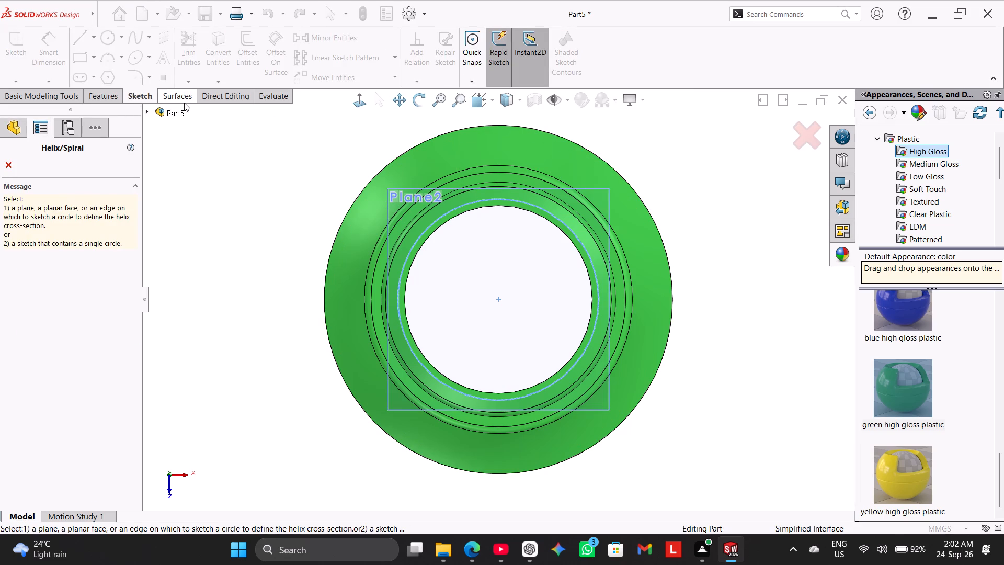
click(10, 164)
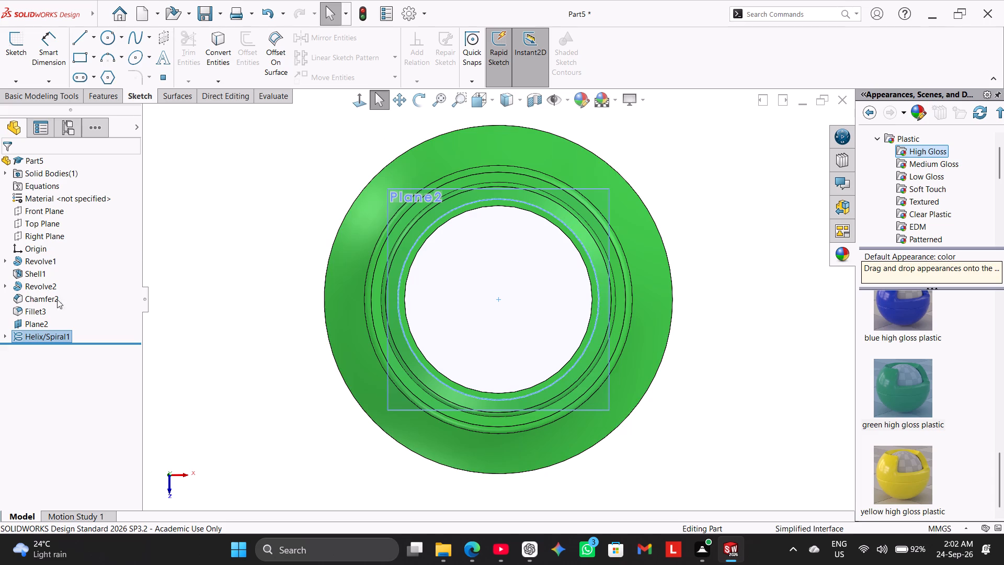
Open the helix's base circle sketch to examine it, and exit the sketch.
double_click(36, 334)
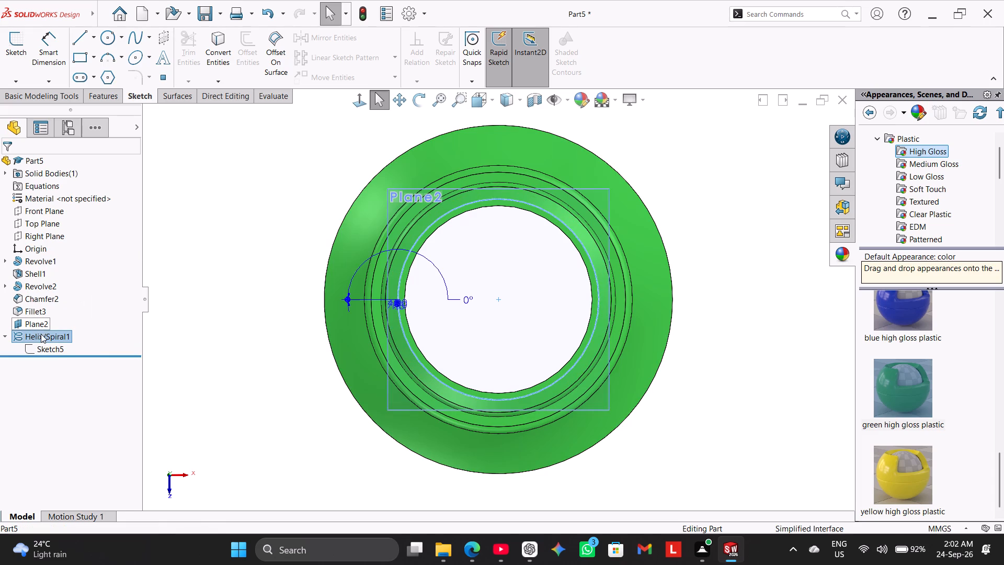
right_click(41, 334)
click(24, 363)
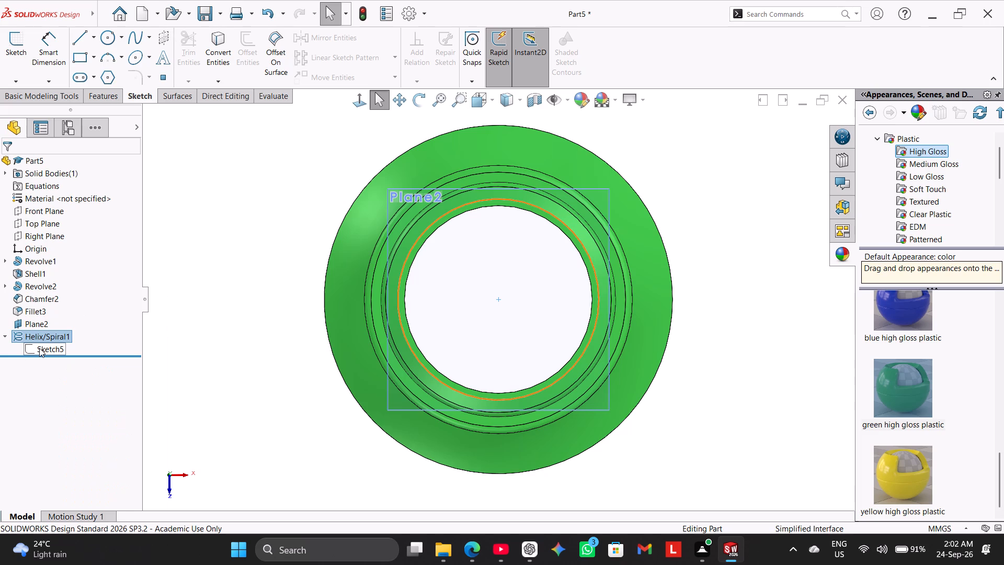
click(39, 348)
click(55, 320)
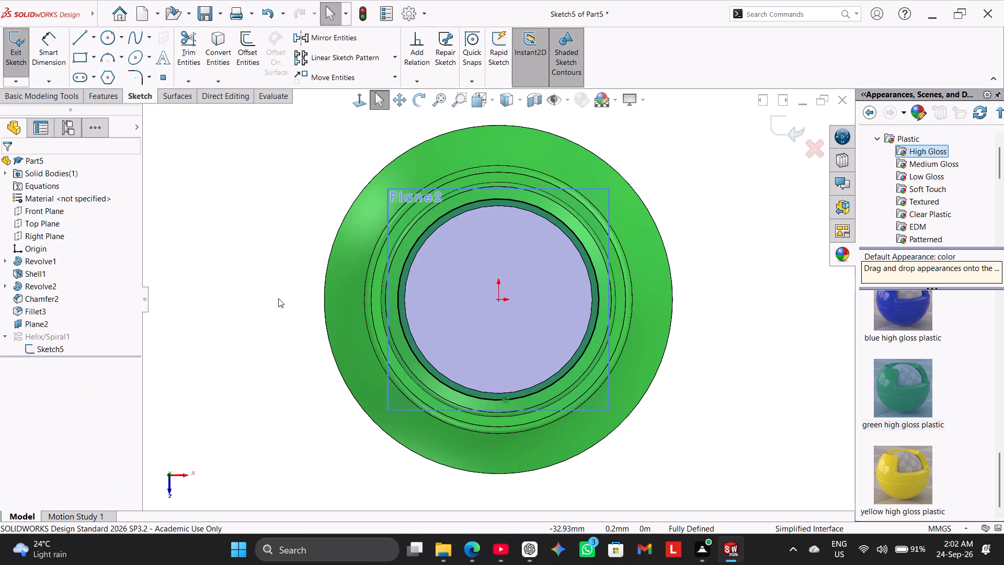
click(52, 336)
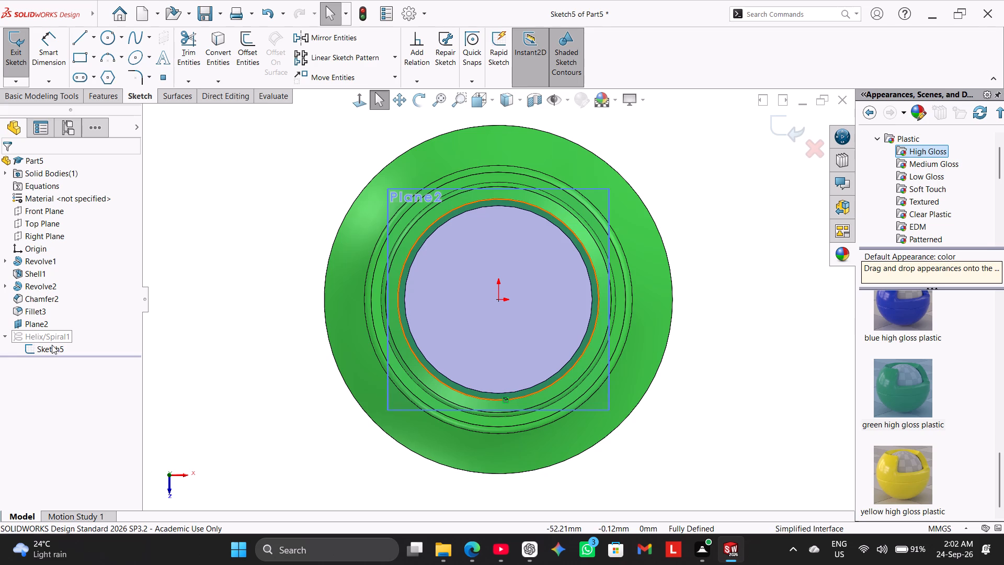
middle_drag(305, 201, 320, 212)
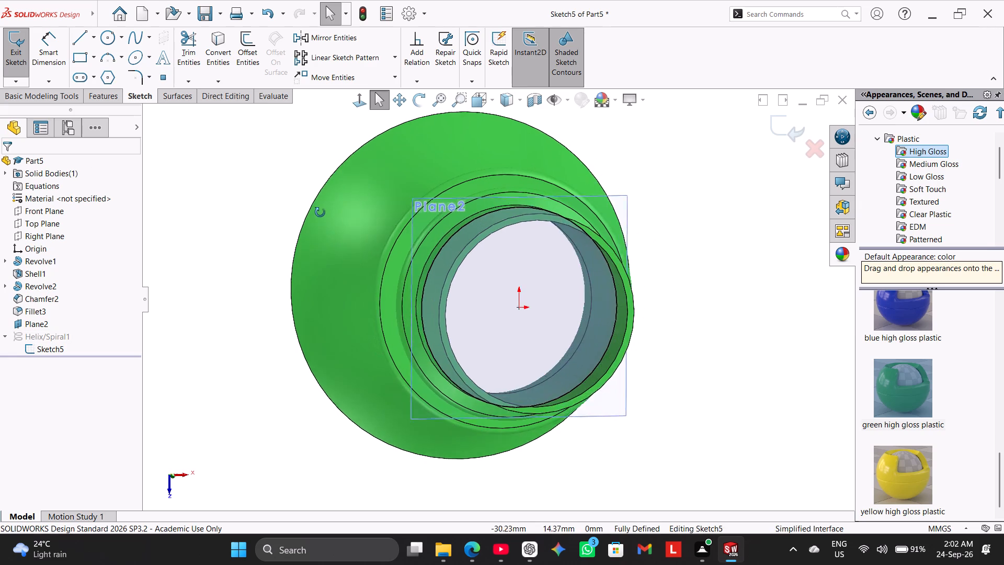
middle_drag(320, 212, 325, 217)
click(16, 50)
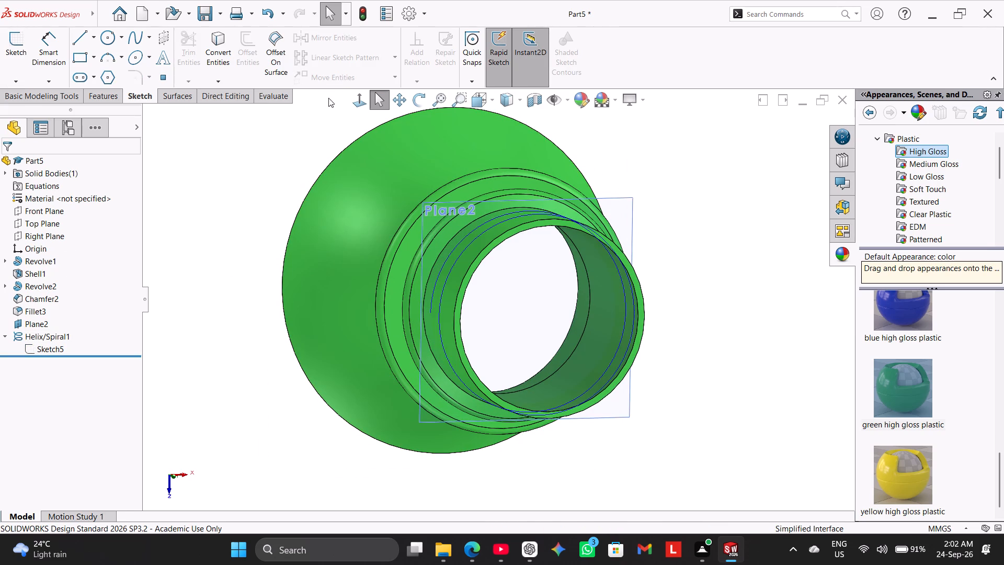
Reopen the helix's base circle sketch for editing, viewed normal to its plane.
click(358, 98)
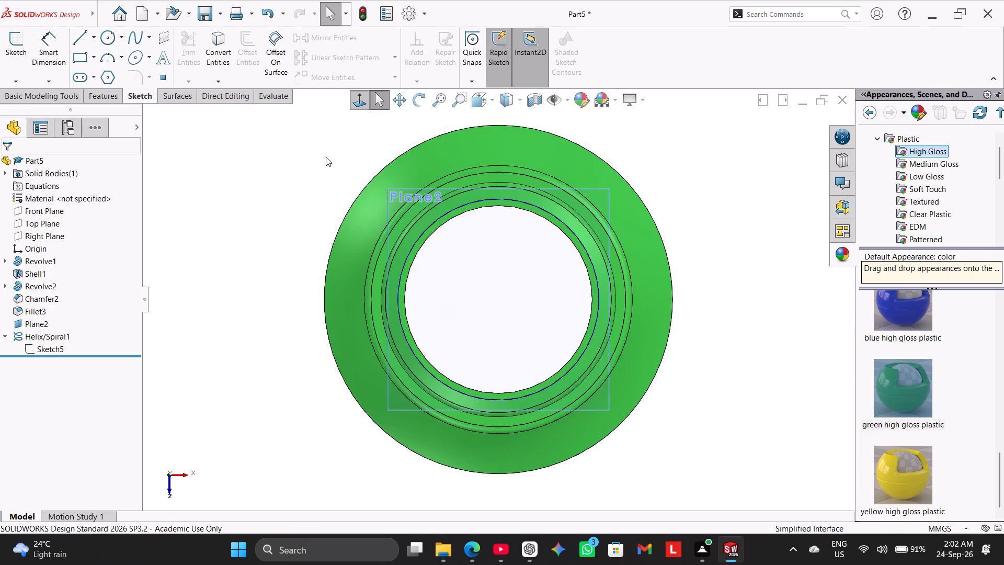
click(273, 186)
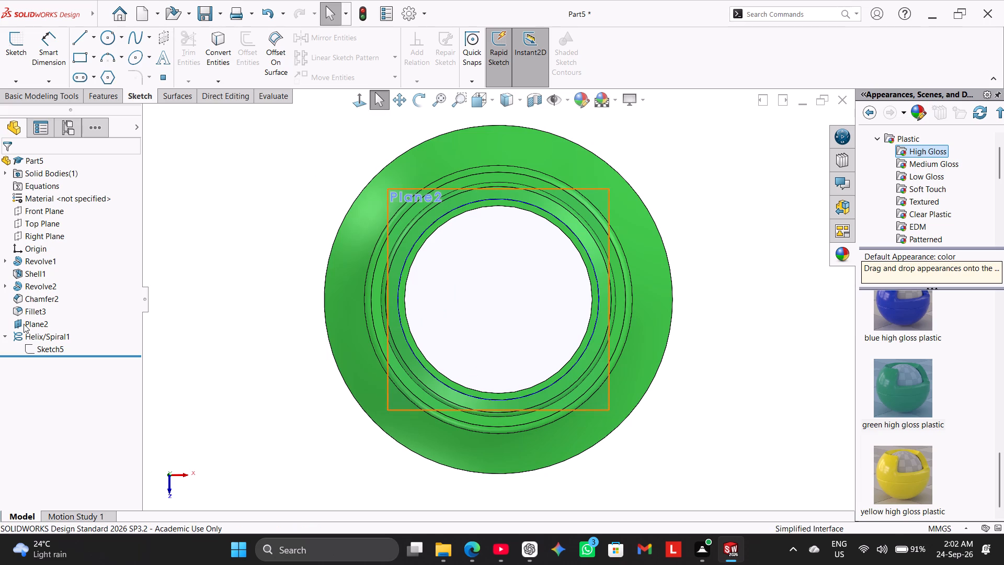
click(9, 334)
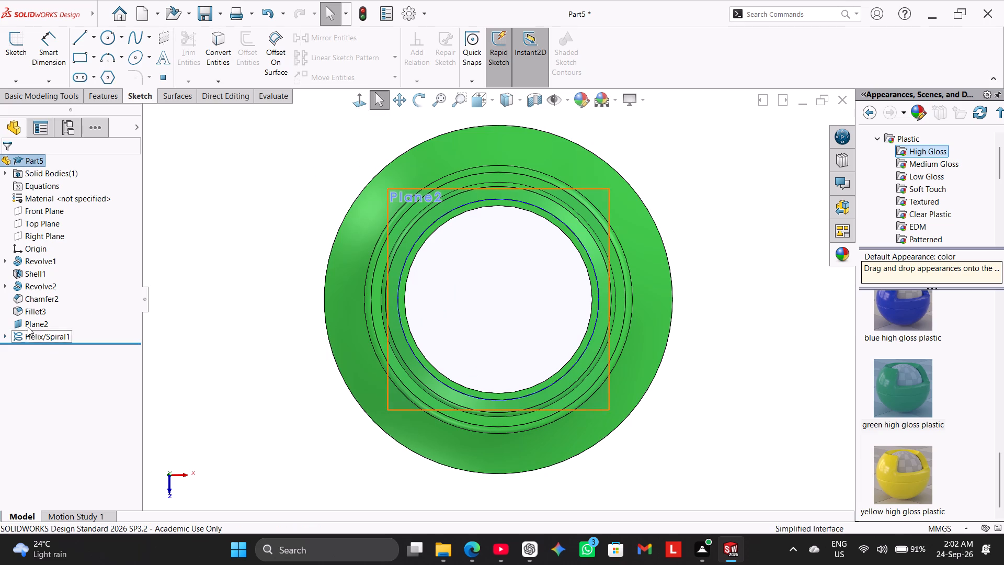
right_click(41, 340)
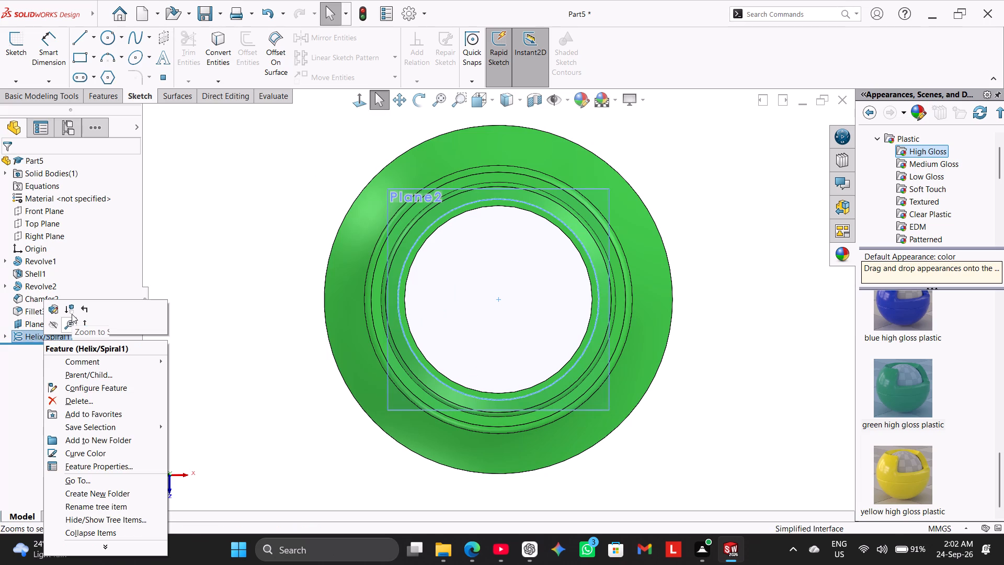
click(134, 179)
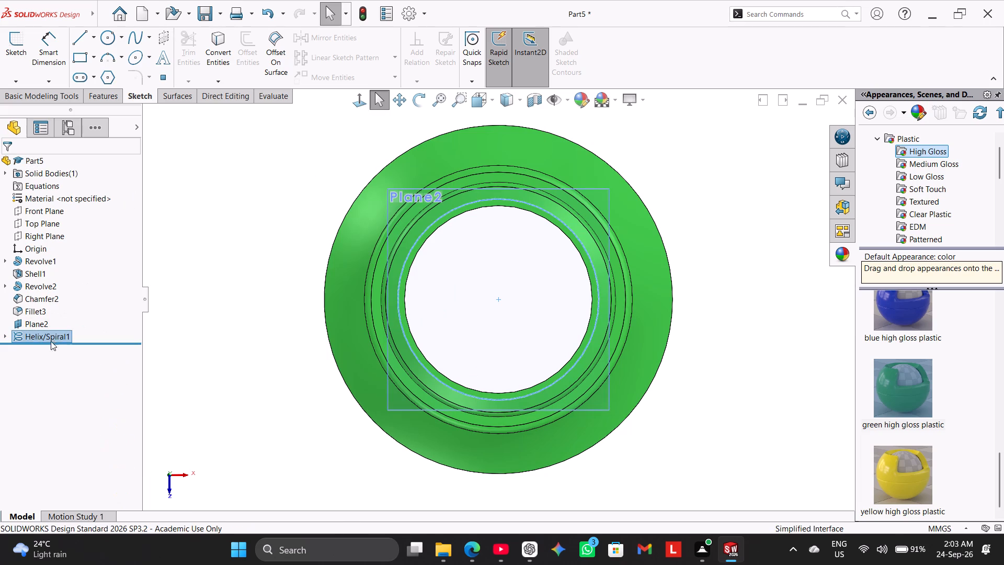
click(4, 341)
click(44, 347)
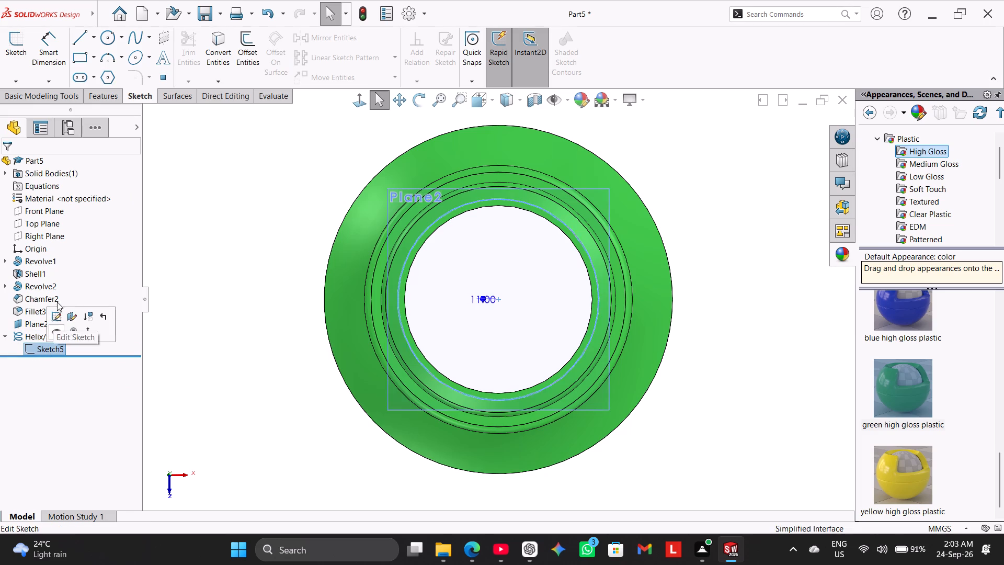
click(54, 320)
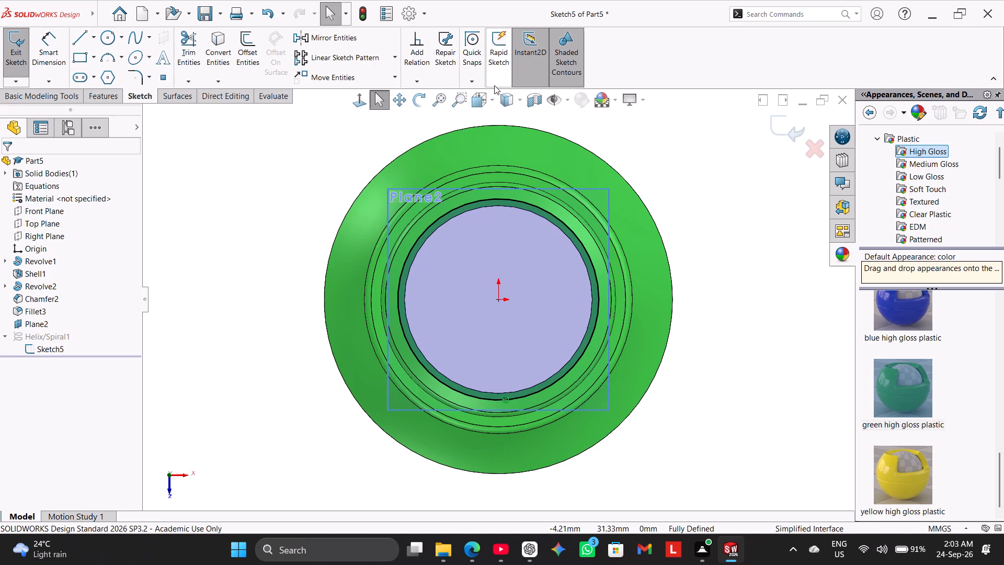
click(117, 98)
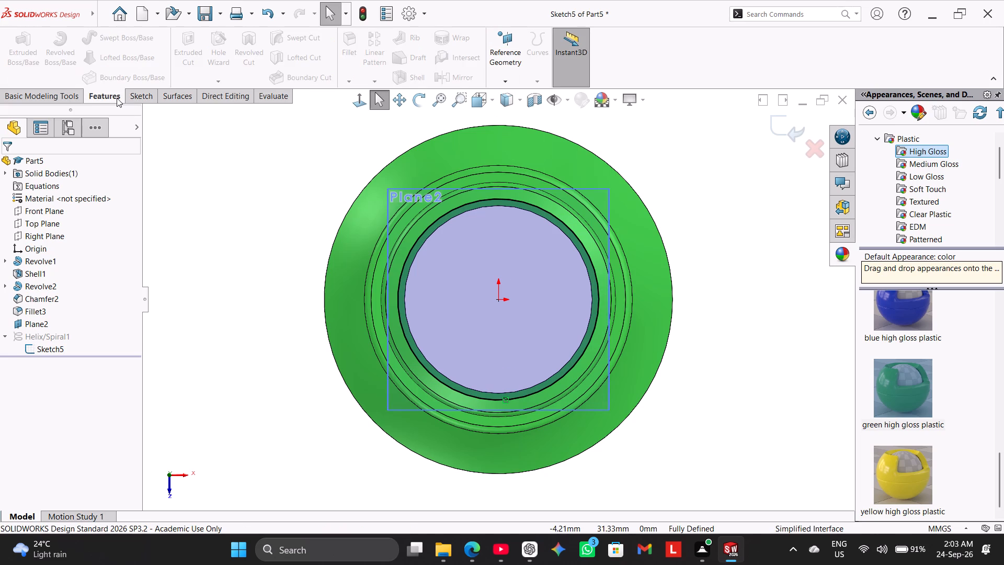
click(537, 81)
click(136, 91)
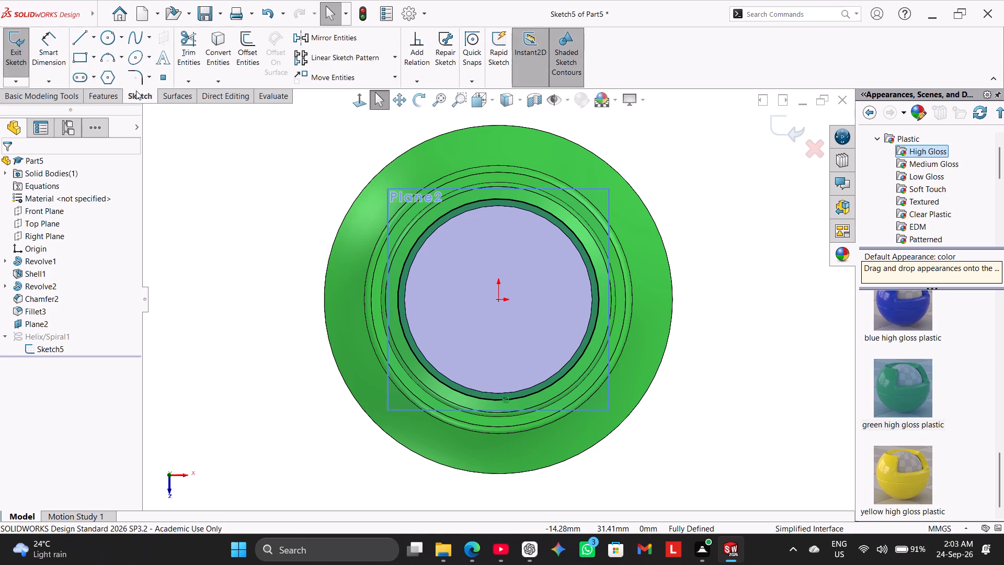
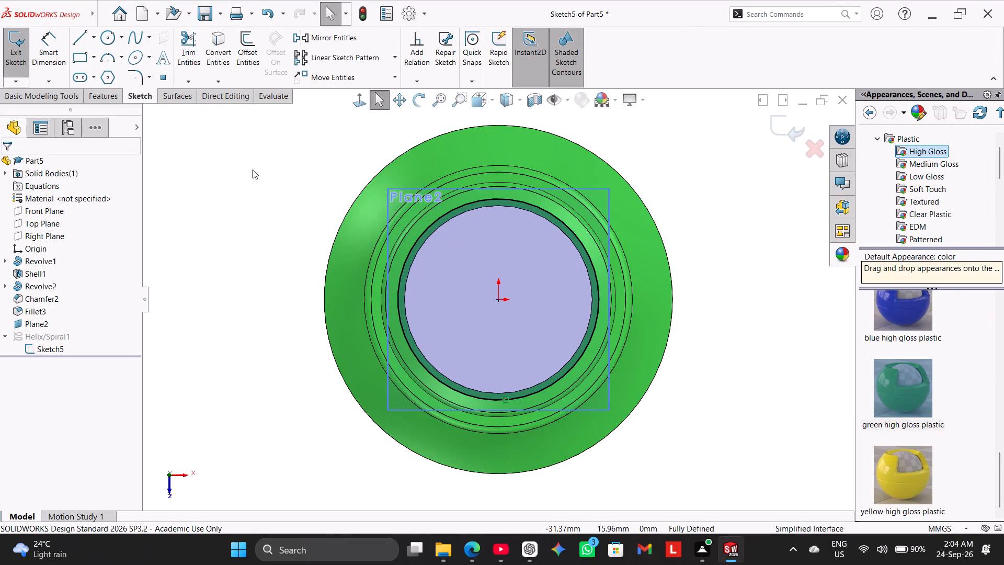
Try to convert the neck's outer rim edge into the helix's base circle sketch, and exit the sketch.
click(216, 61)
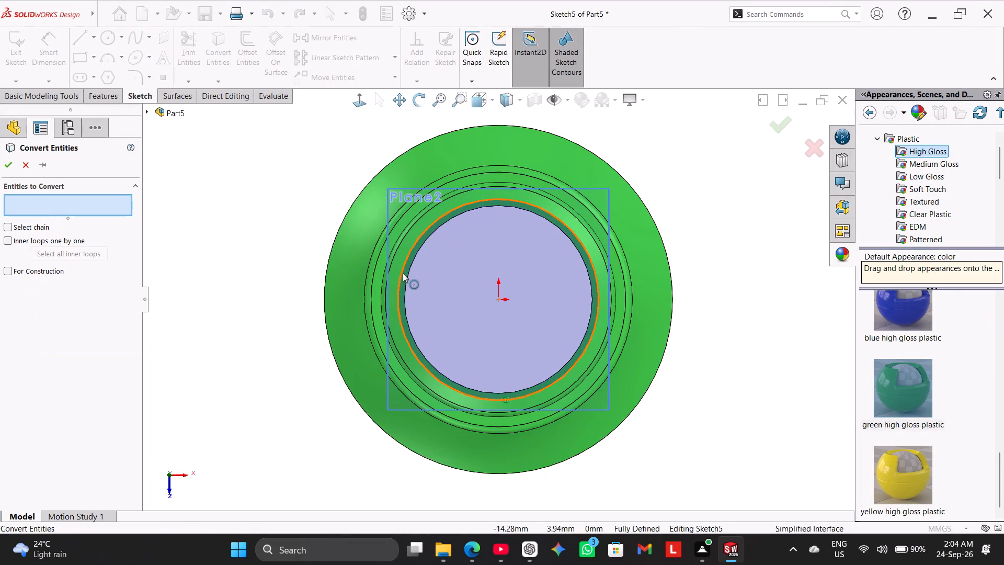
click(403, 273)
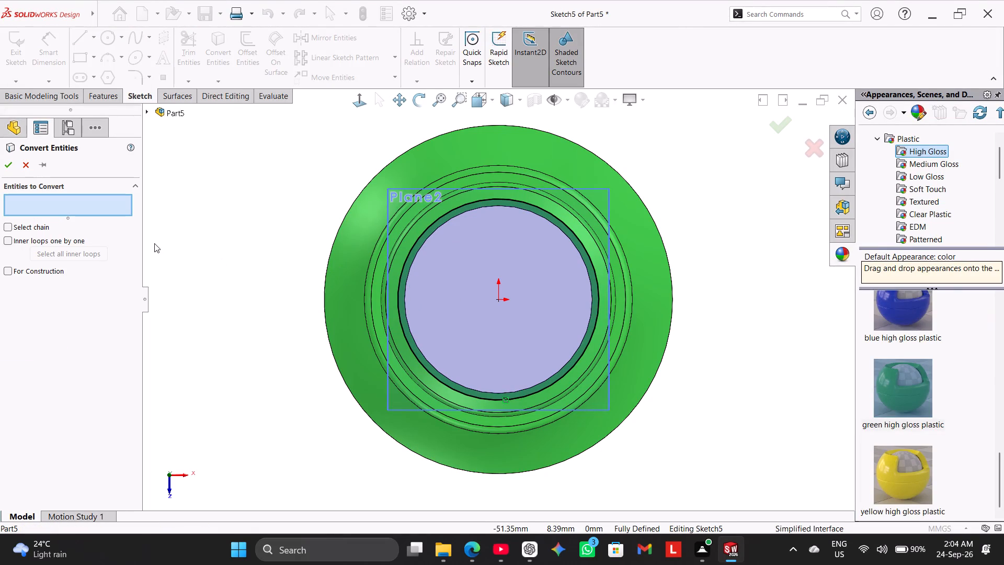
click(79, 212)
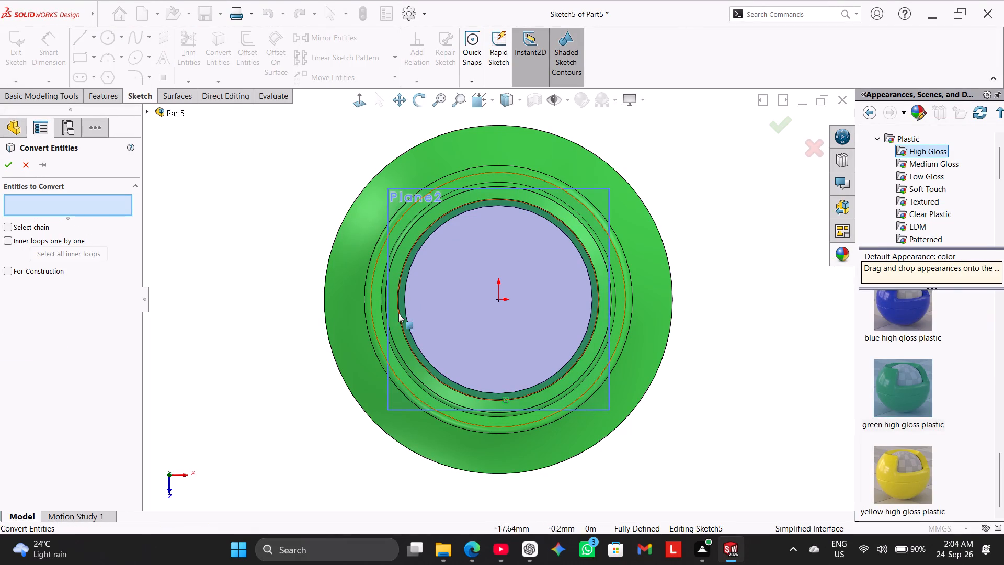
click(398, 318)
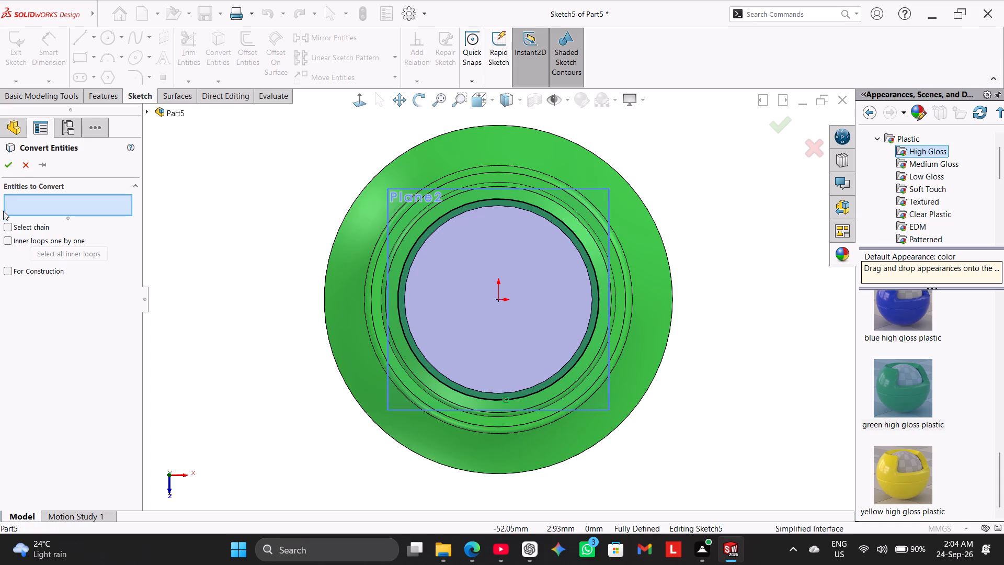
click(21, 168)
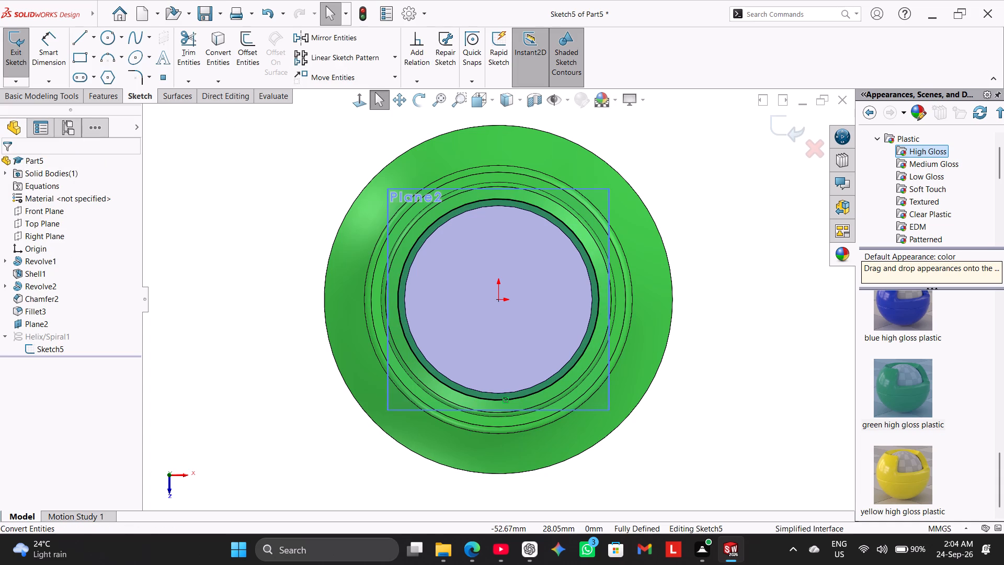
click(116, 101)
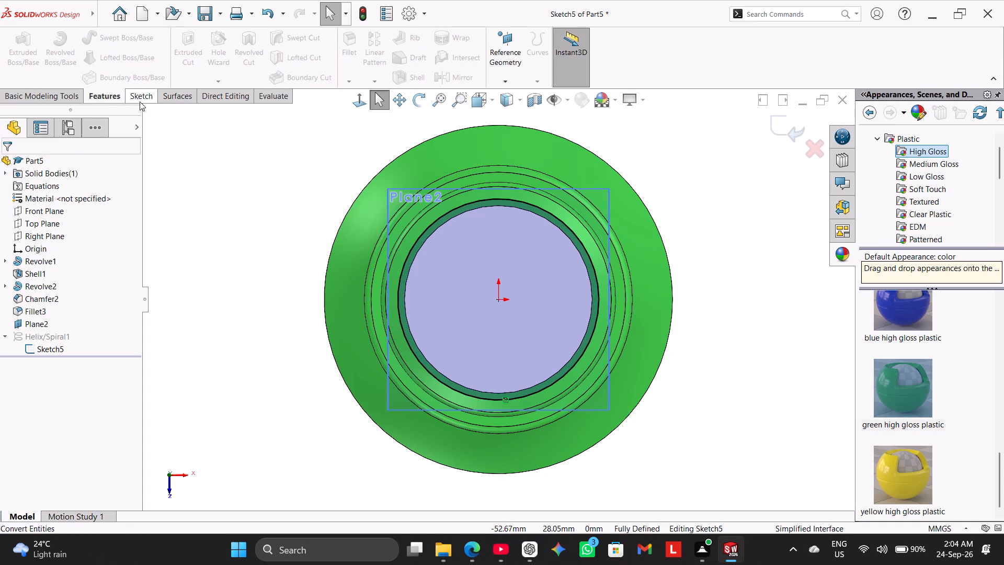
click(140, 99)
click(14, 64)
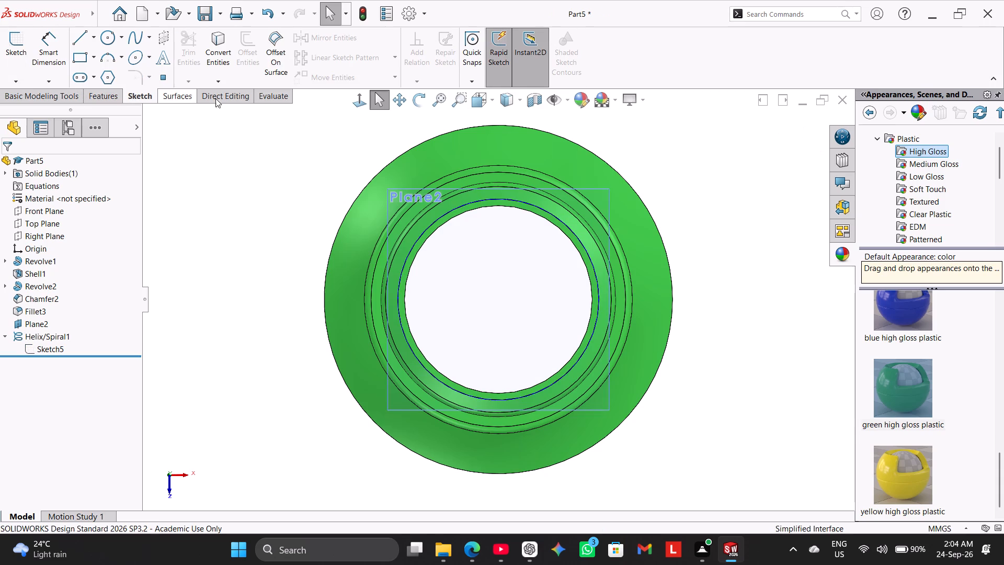
Start a second Helix/Spiral and try to reuse the existing helix's base circle sketch (Sketch5) for it.
click(111, 97)
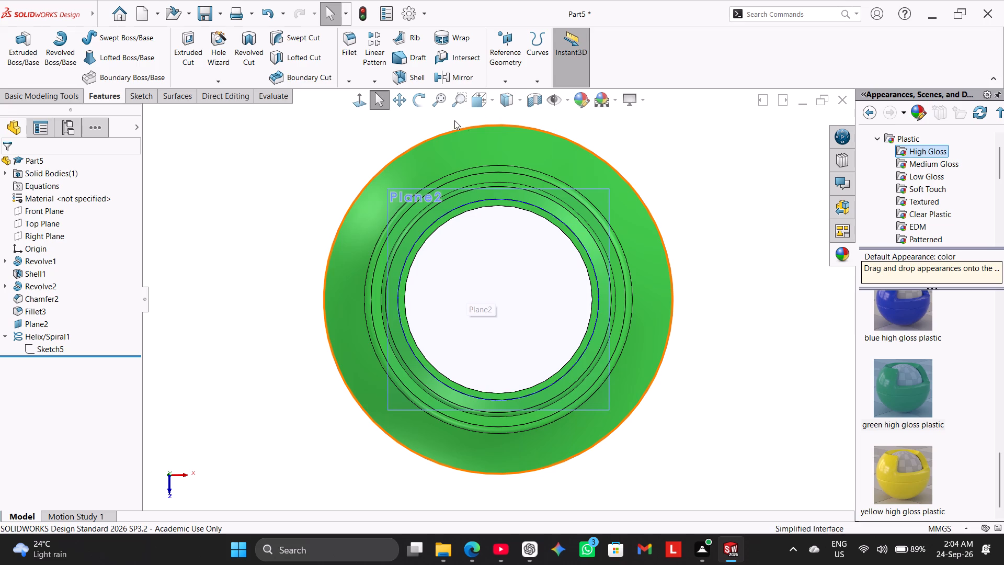
click(838, 139)
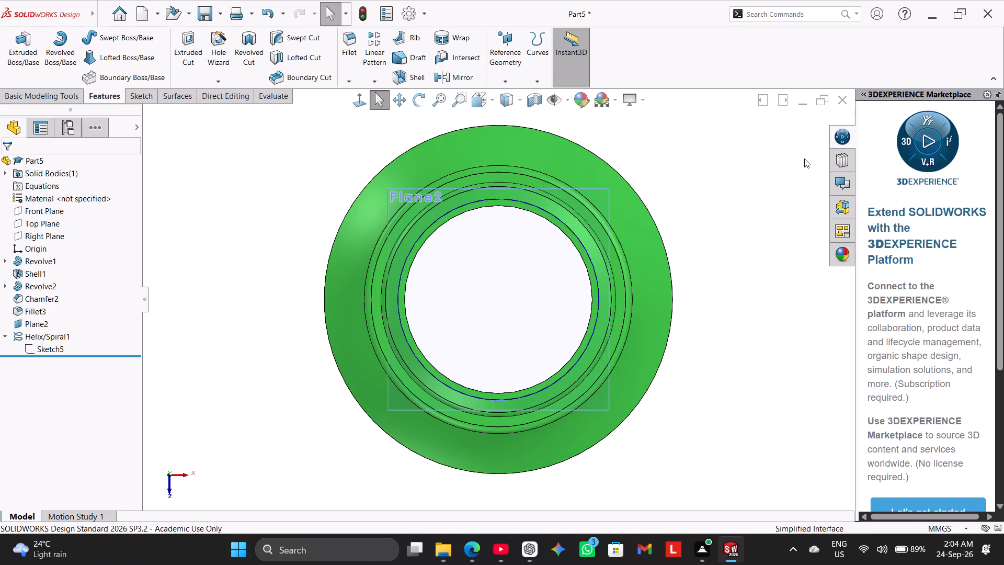
click(537, 77)
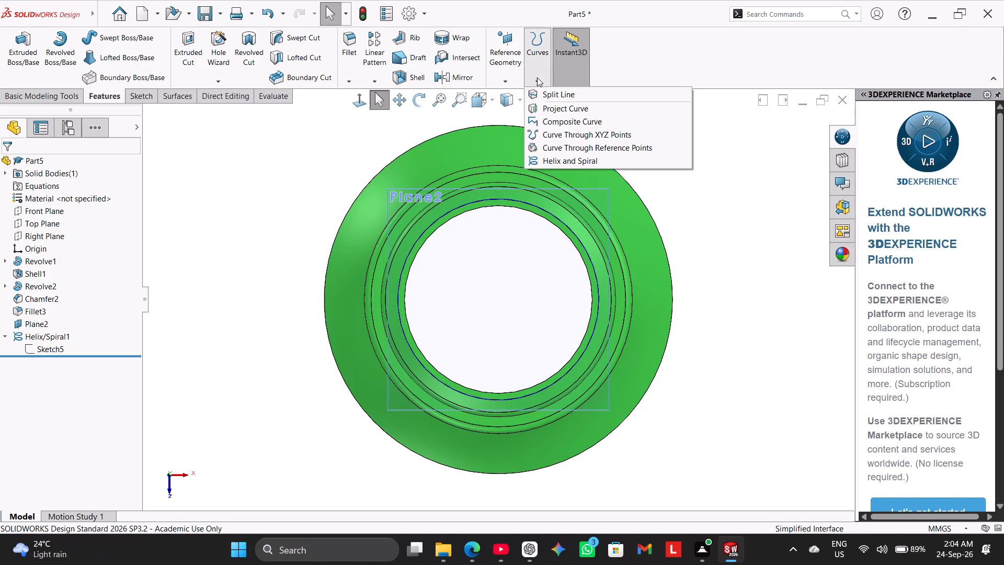
click(567, 160)
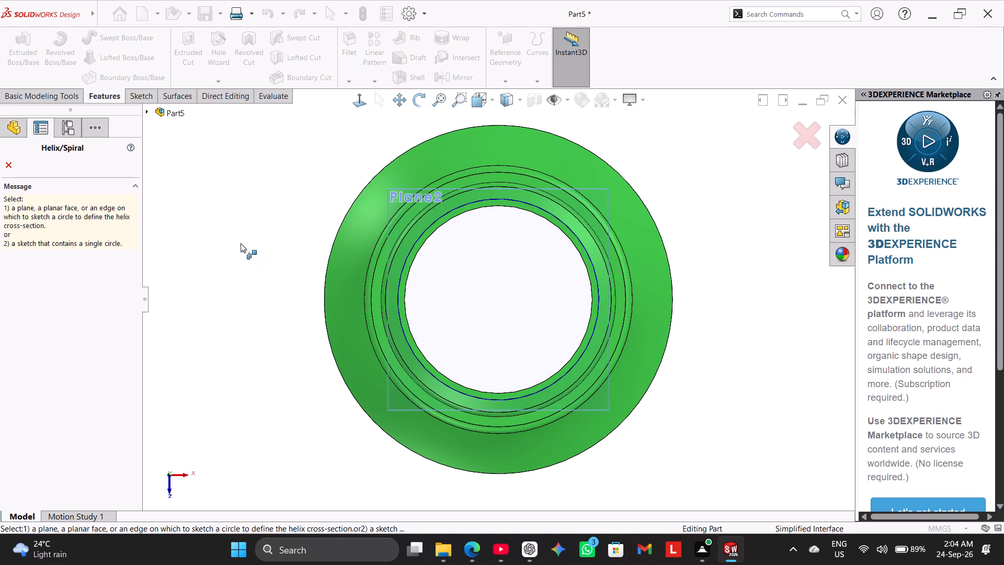
middle_drag(243, 242, 271, 221)
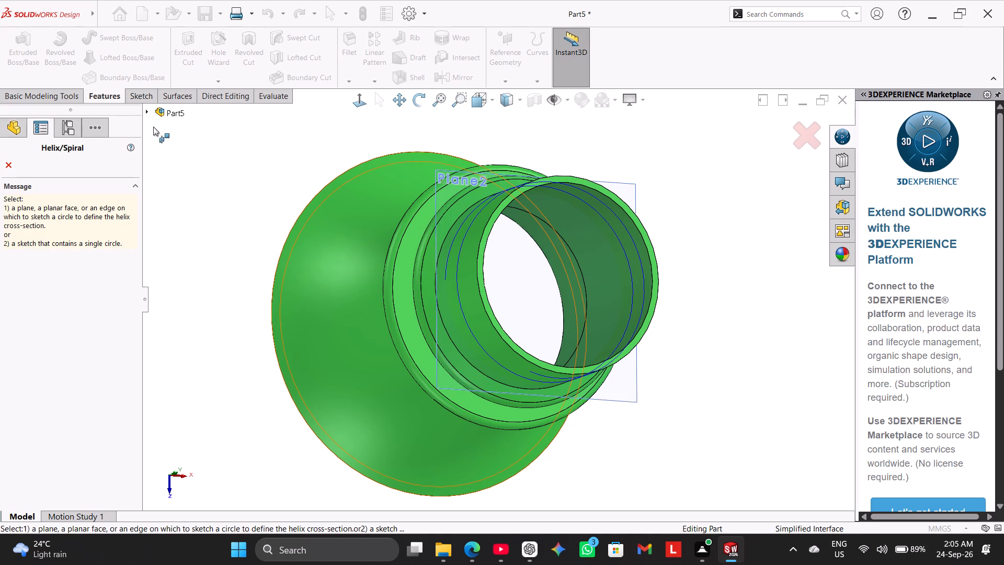
click(150, 111)
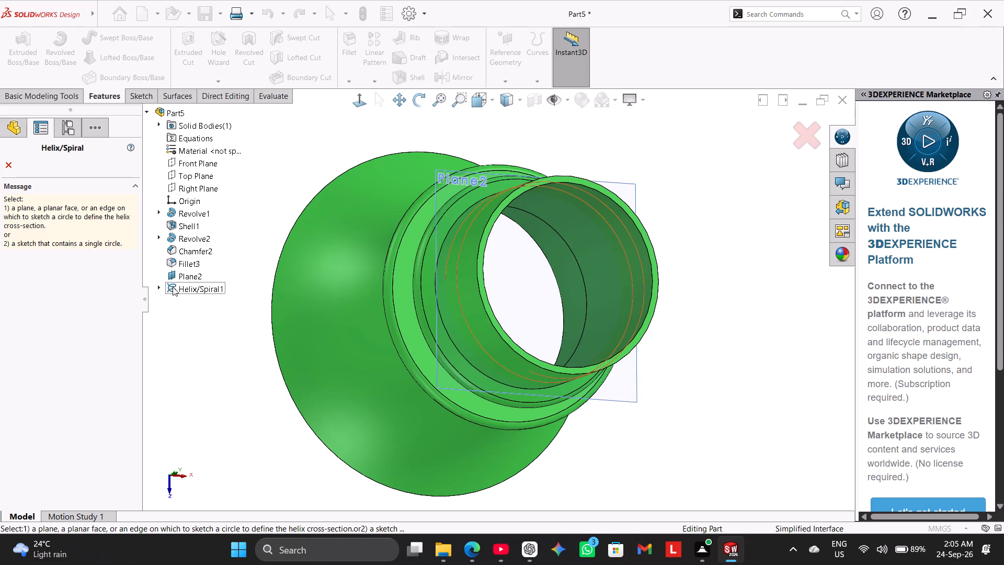
click(163, 285)
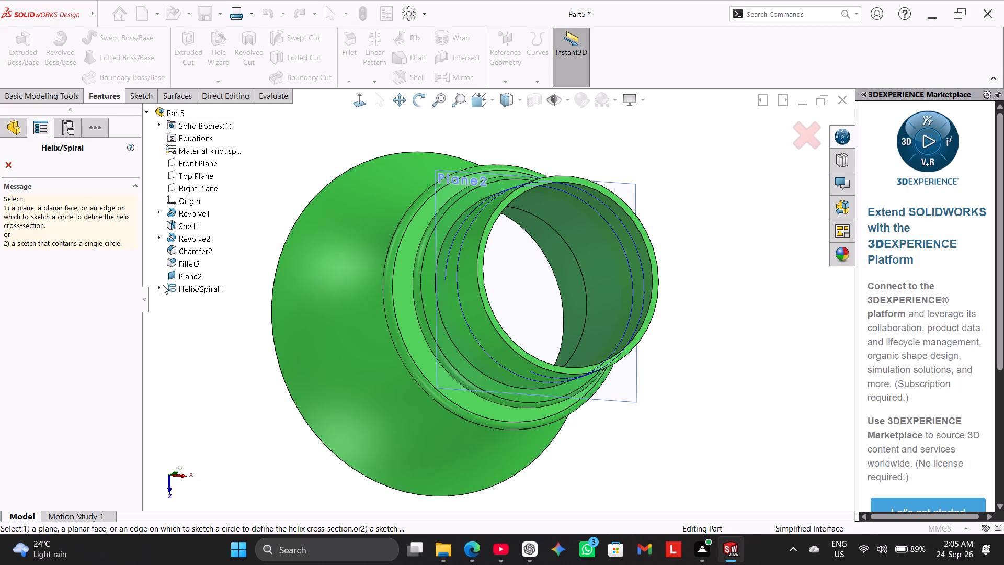
click(182, 303)
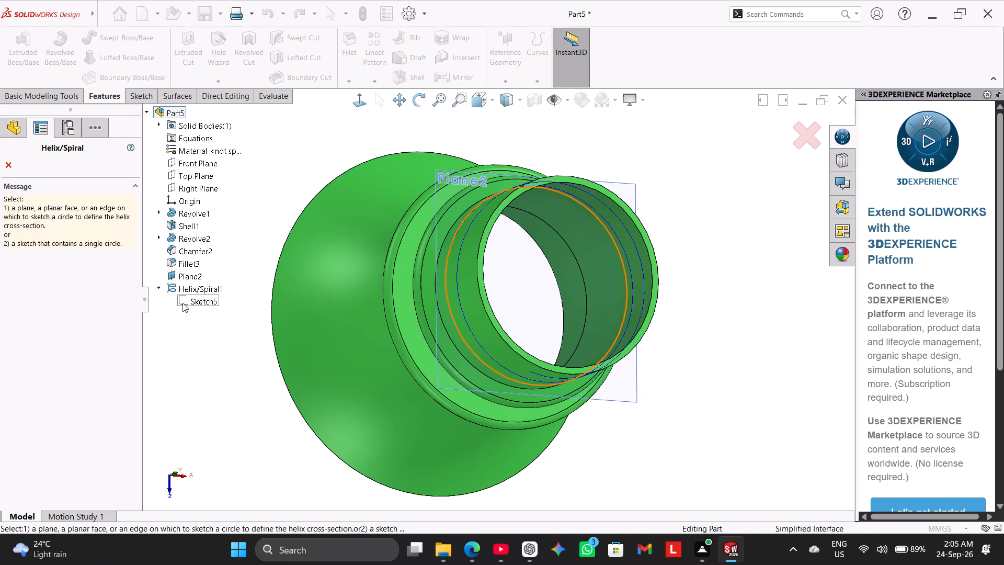
click(197, 299)
right_click(198, 299)
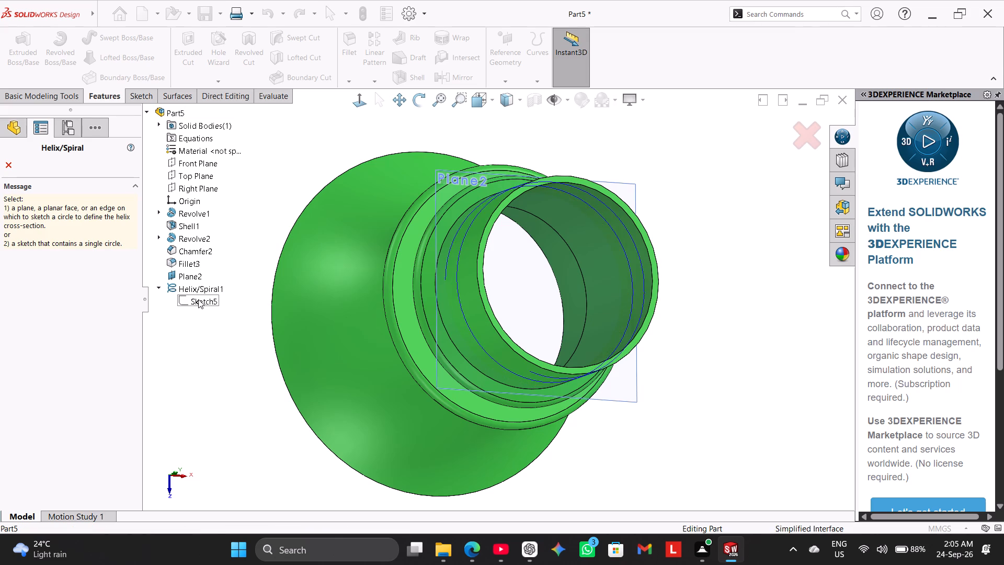
click(198, 299)
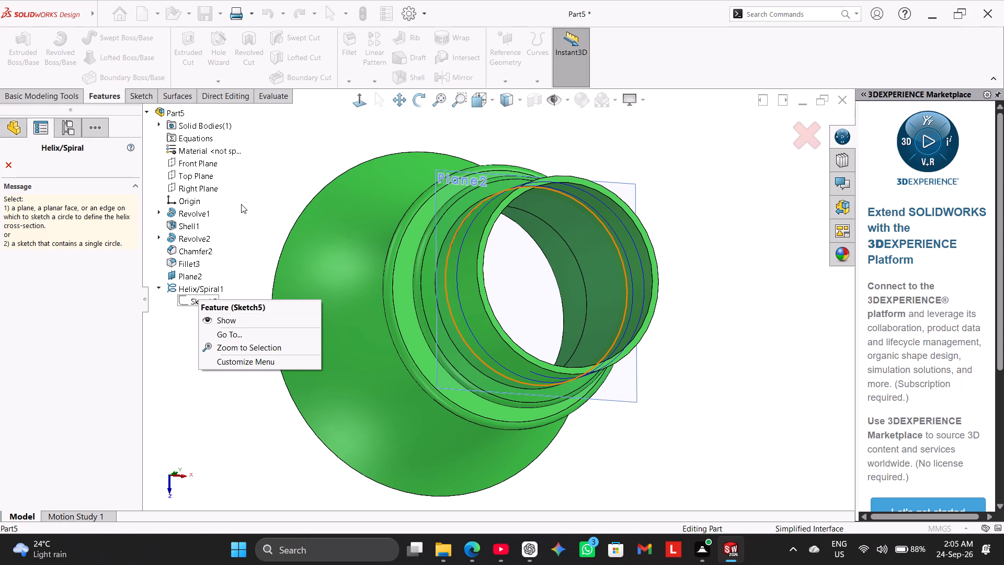
click(241, 204)
click(202, 304)
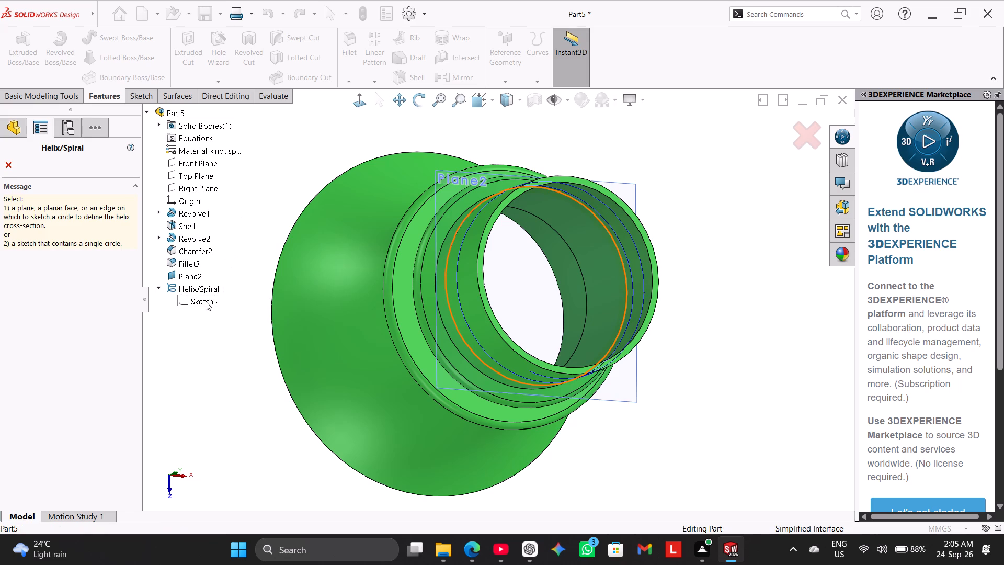
click(206, 301)
double_click(206, 299)
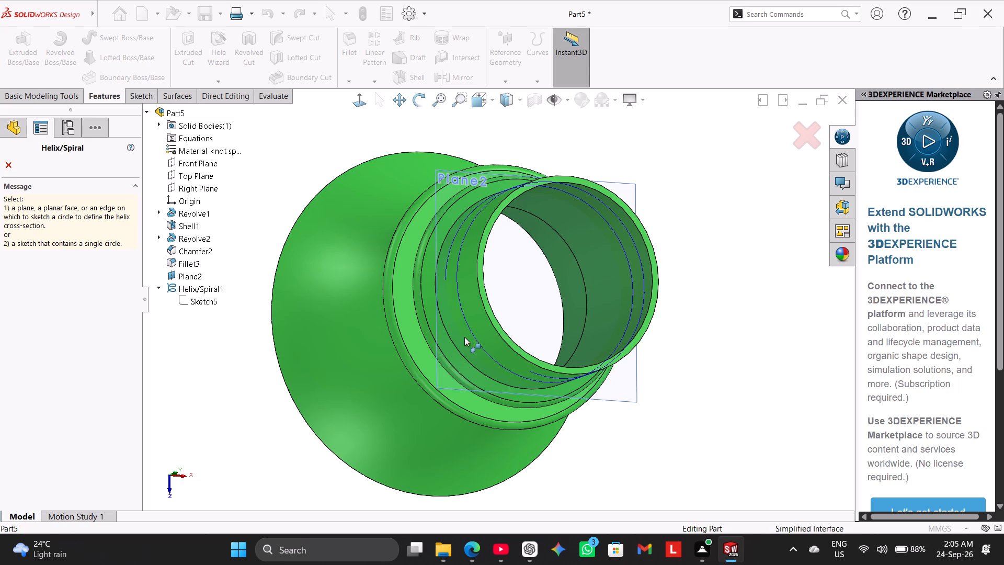
Choose Plane2 for the second helix's cross-section, opening a new sketch on it.
middle_drag(469, 331, 441, 303)
click(487, 209)
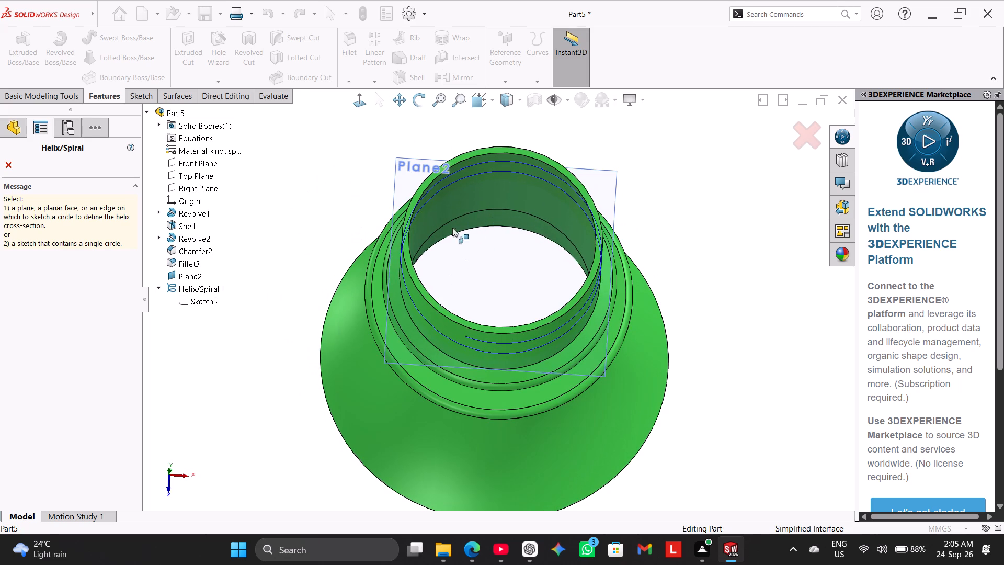
middle_drag(236, 270, 256, 284)
scroll(253, 283, down, 1)
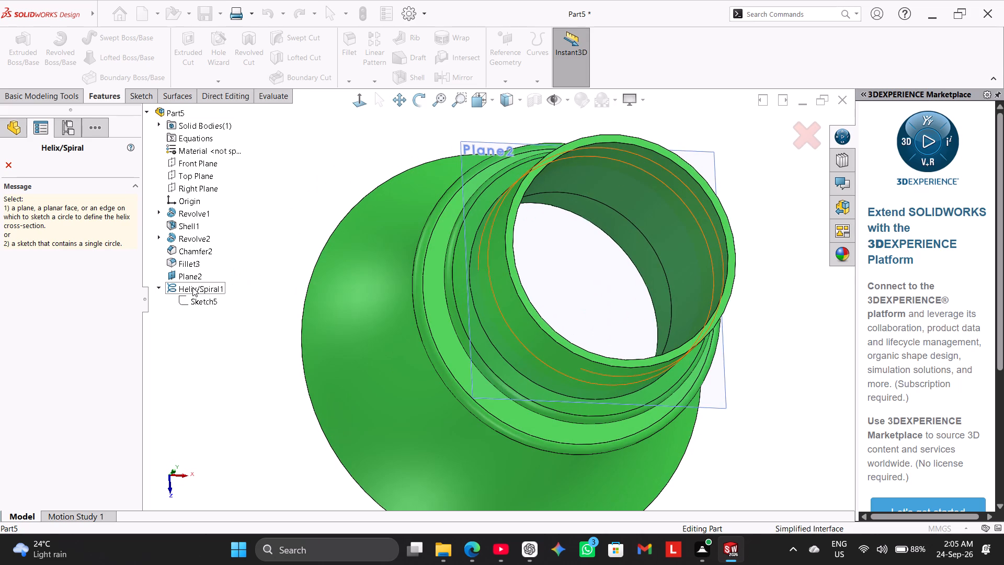
click(192, 287)
click(192, 279)
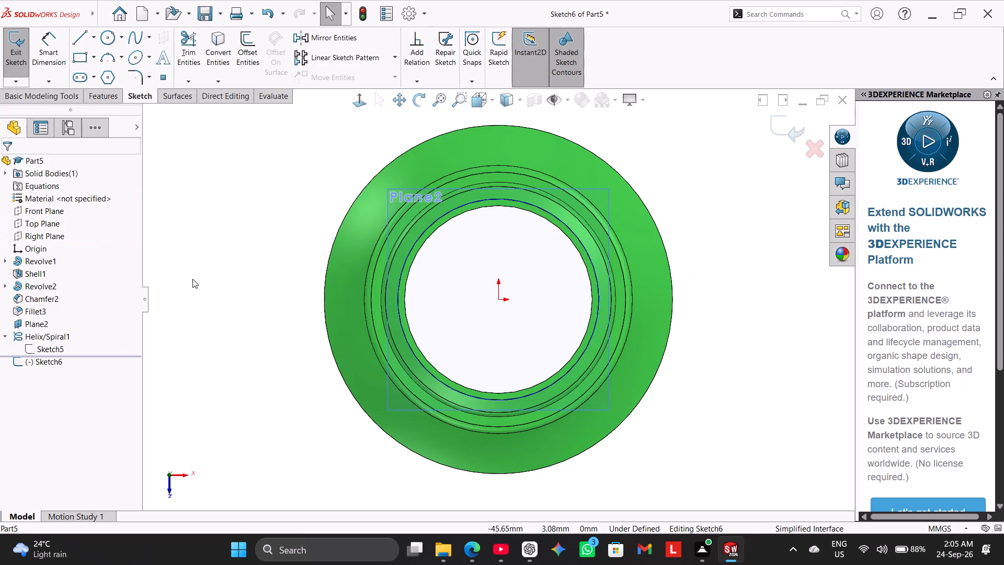
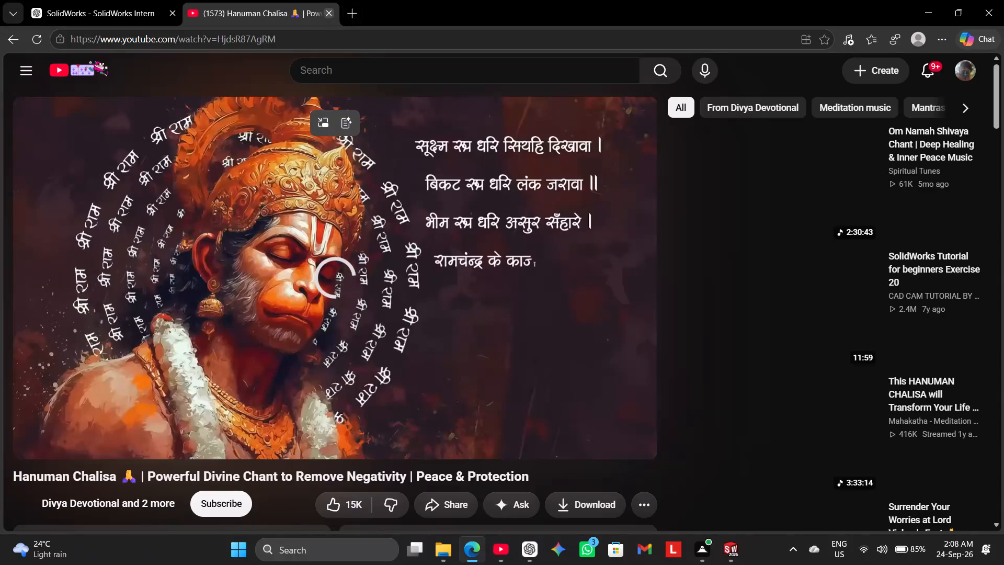
Pause the Hanuman Chalisa video on YouTube and switch back to the open sketch in SOLIDWORKS.
click(332, 206)
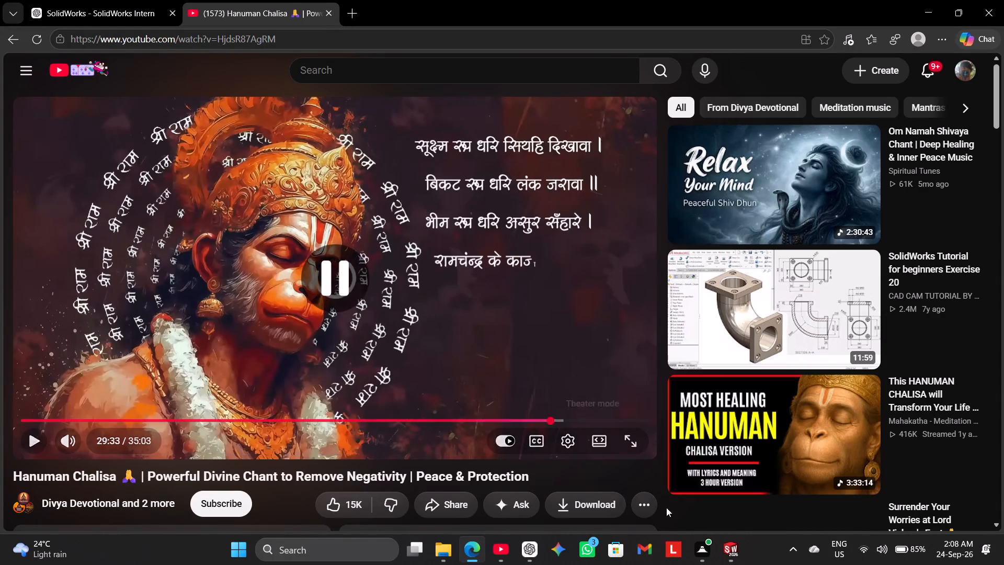
click(735, 553)
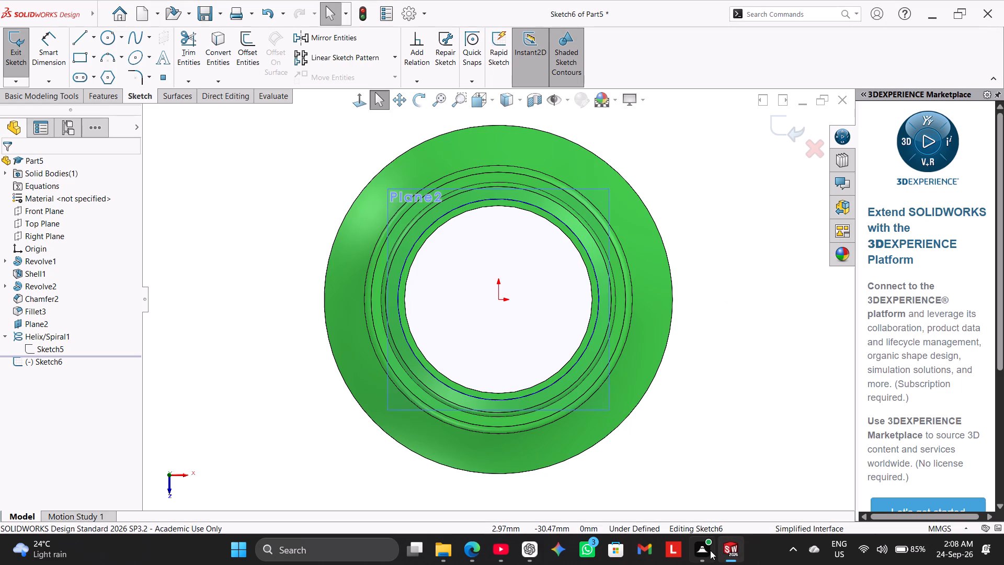
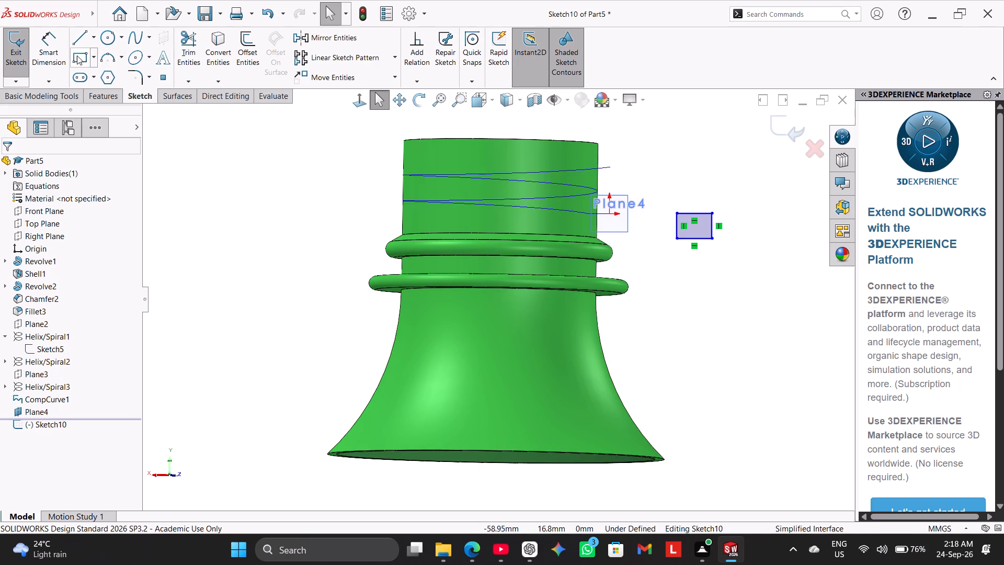
Dimension the small rectangle beside the bottle neck to 2 mm wide and 1.5 mm high.
click(47, 51)
click(698, 211)
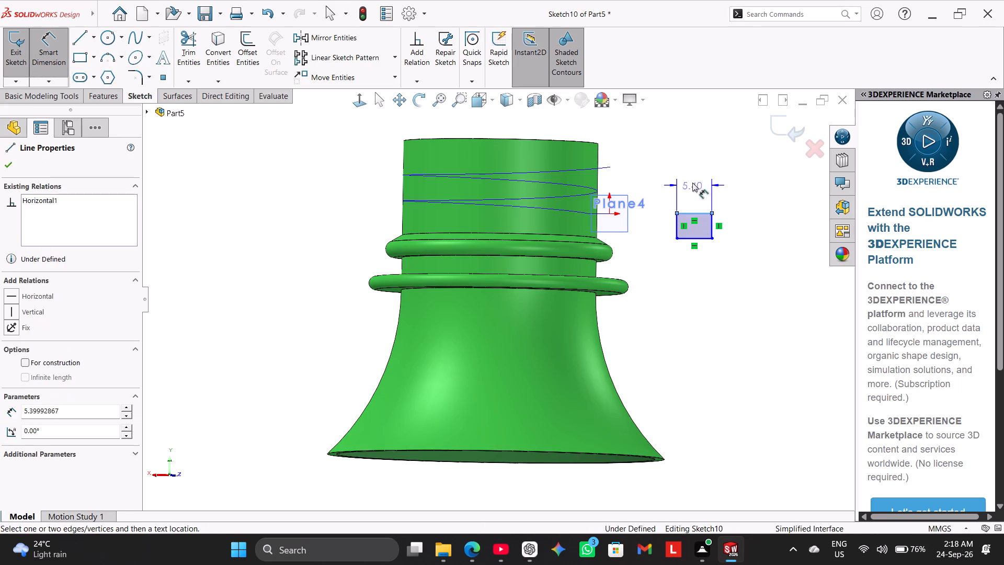
click(687, 154)
key(2)
key(Return)
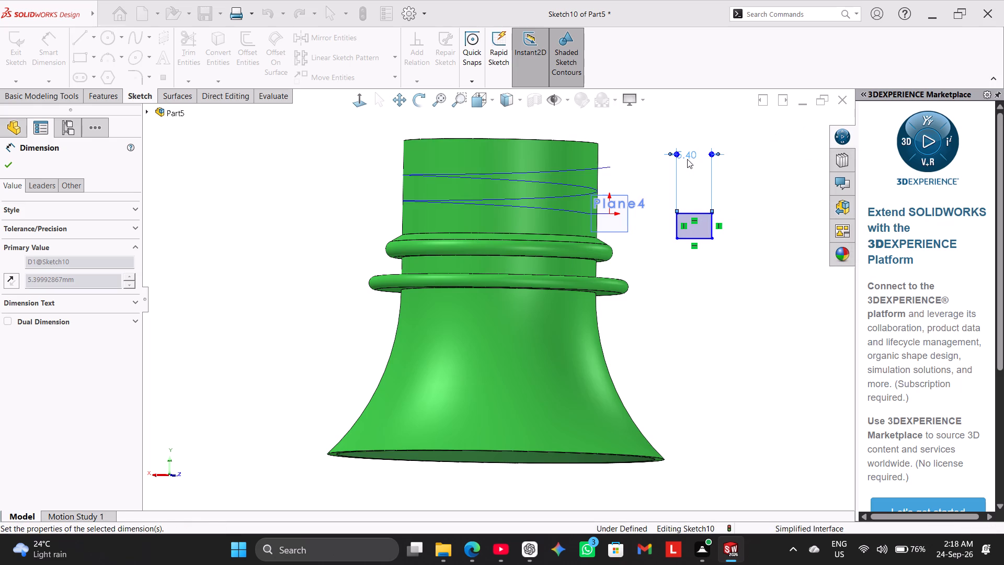
scroll(754, 277, down, 3)
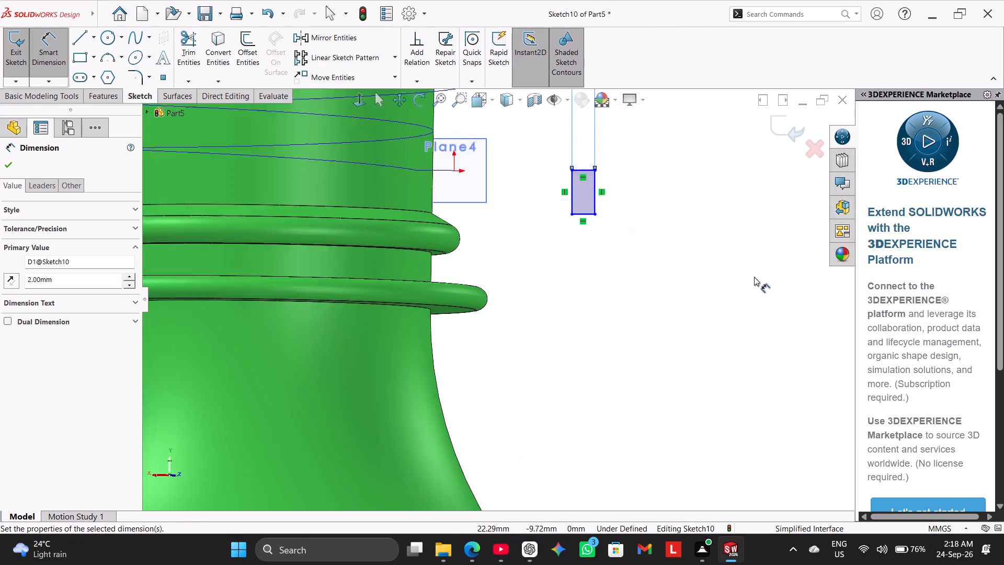
scroll(754, 277, down, 1)
click(549, 176)
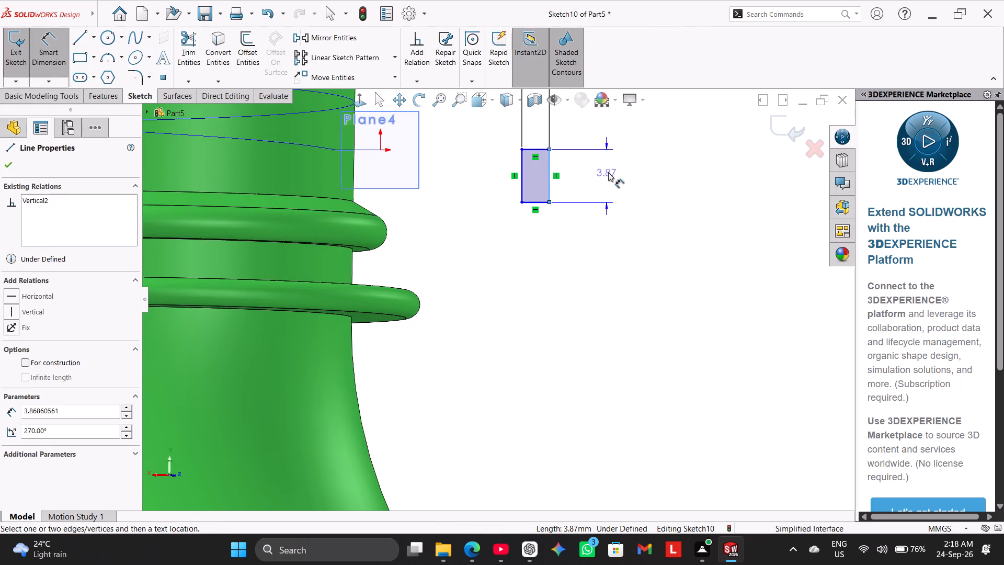
click(610, 172)
text(1.5)
key(Return)
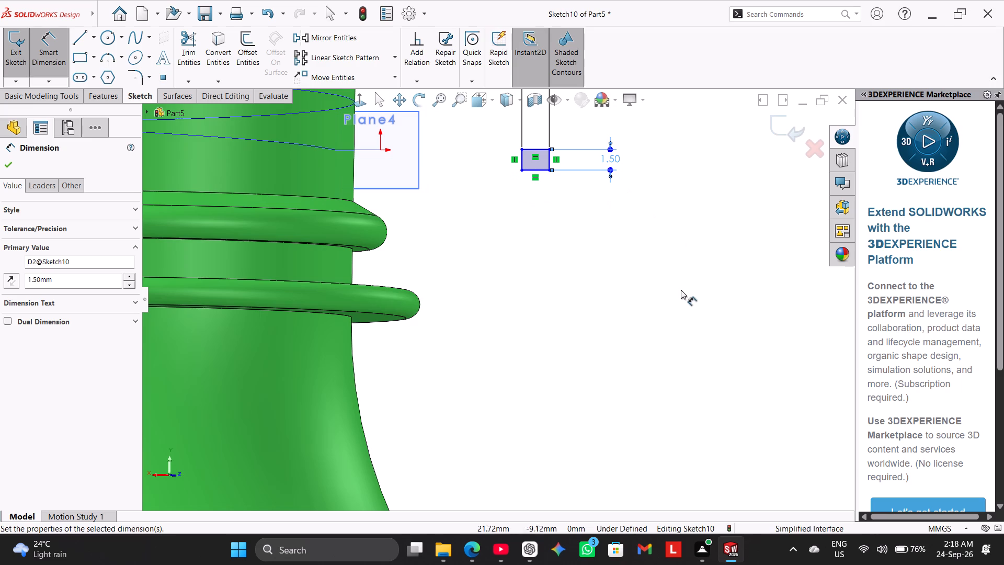
right_click(681, 290)
click(724, 327)
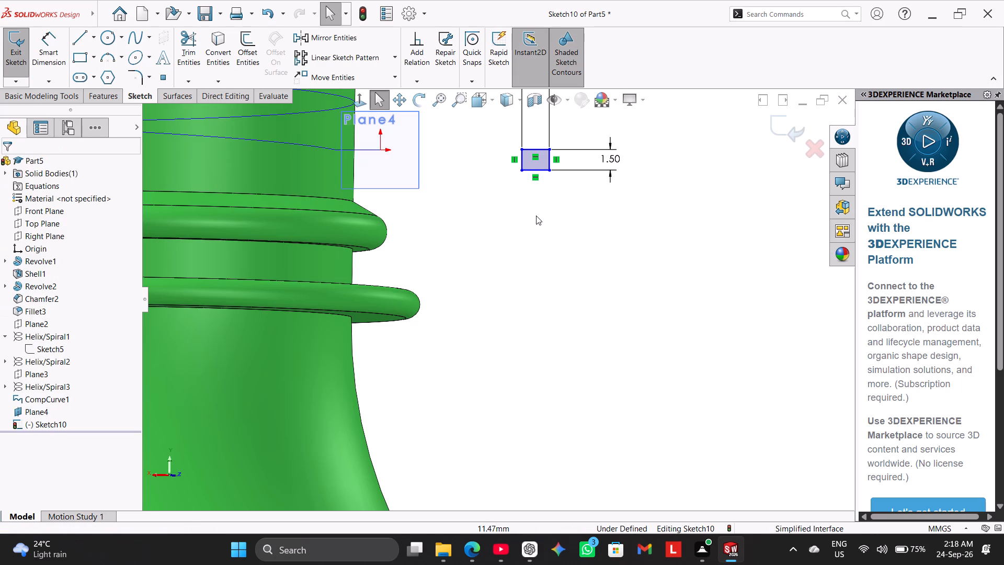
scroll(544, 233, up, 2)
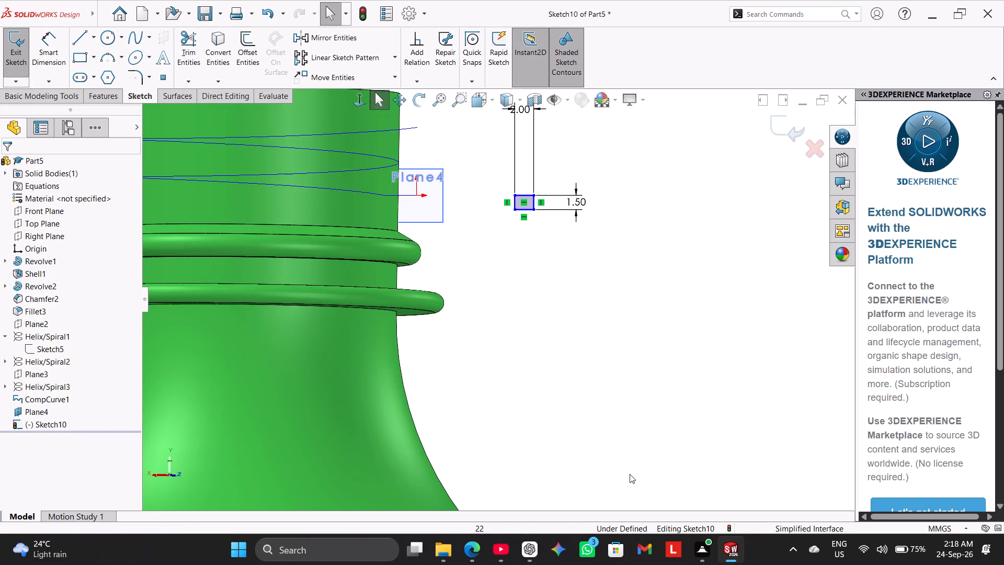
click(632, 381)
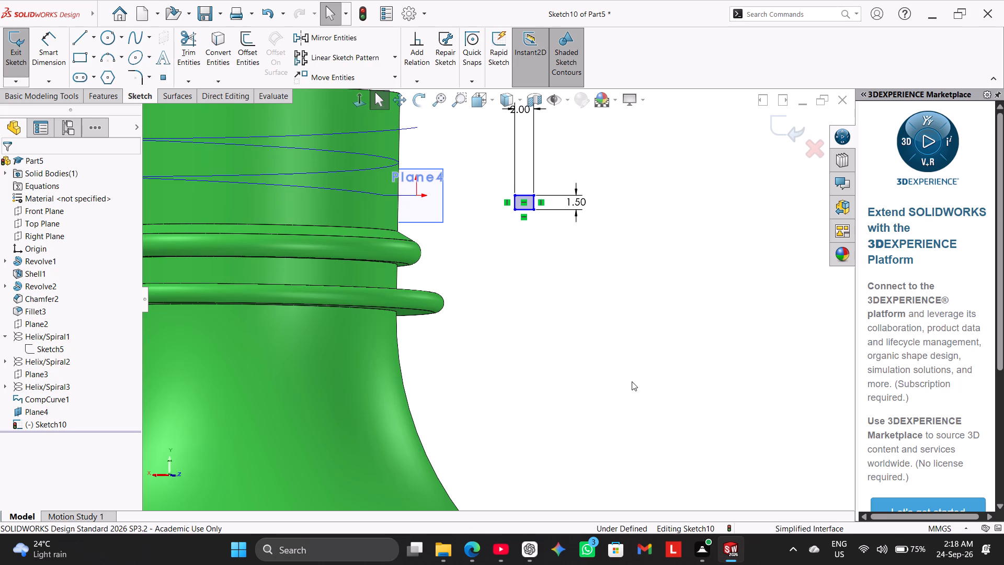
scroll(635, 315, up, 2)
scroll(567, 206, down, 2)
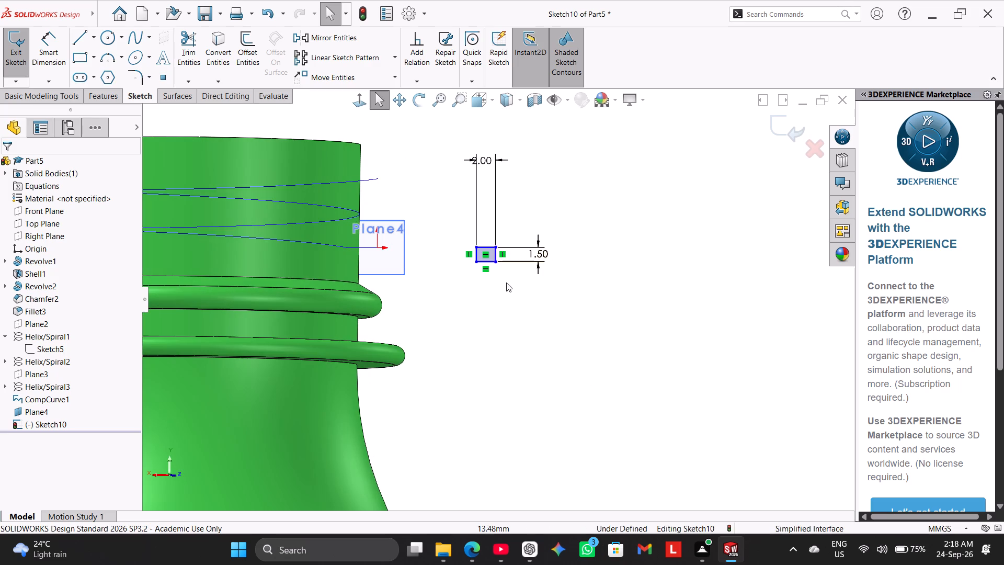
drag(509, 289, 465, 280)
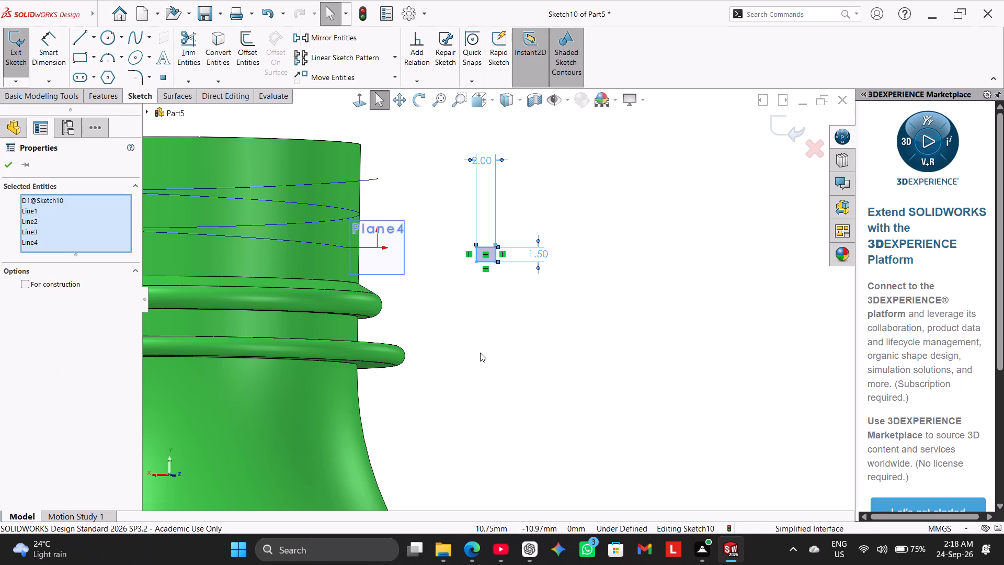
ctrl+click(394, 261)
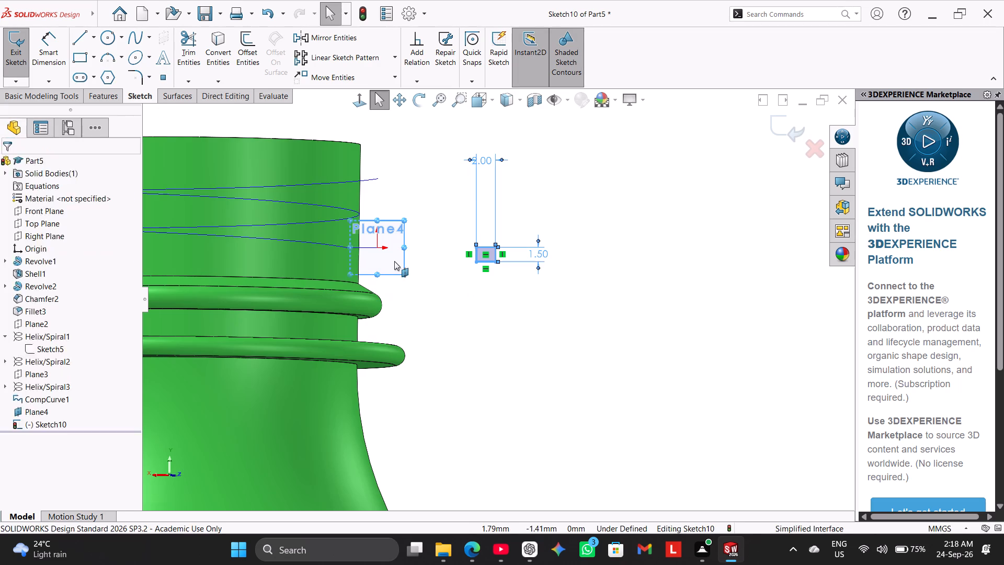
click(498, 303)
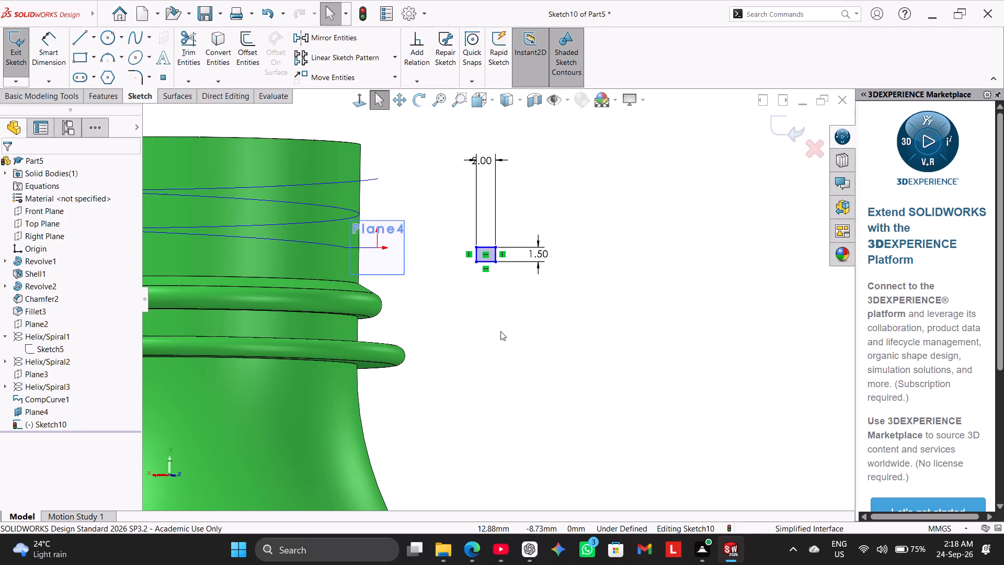
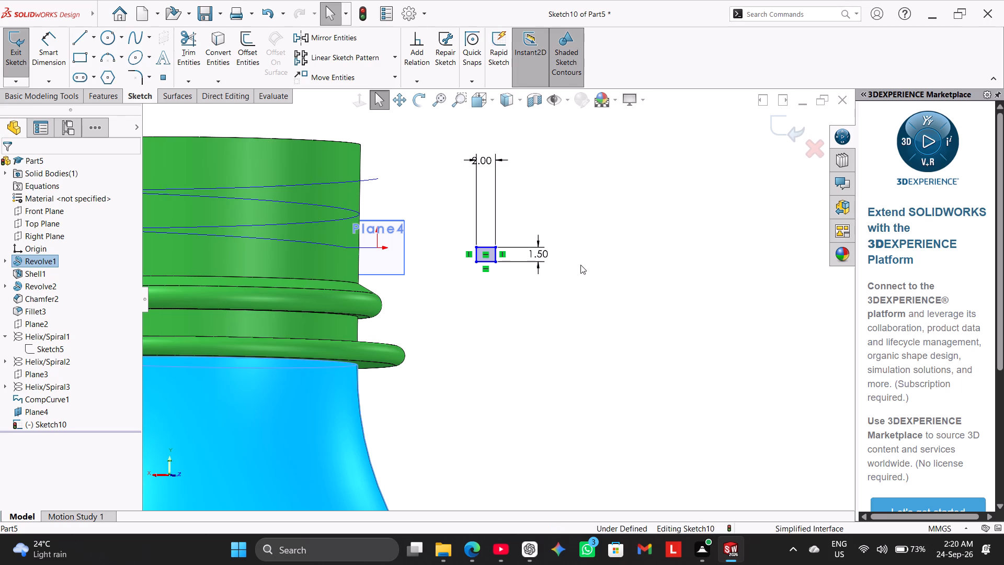
Delete the dimensioned rectangle beside the bottle neck from the sketch.
scroll(569, 266, down, 2)
scroll(553, 273, up, 2)
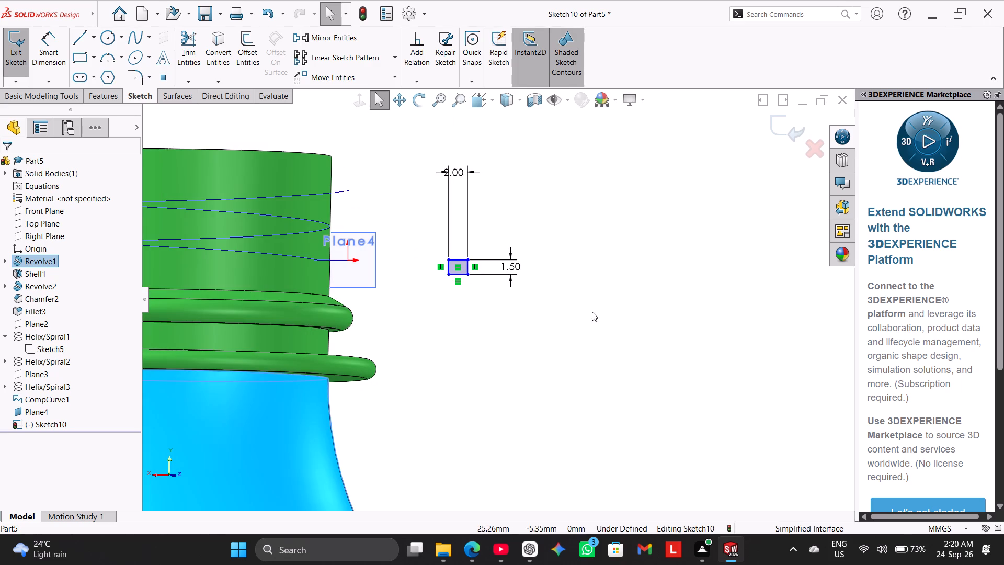
drag(592, 312, 478, 251)
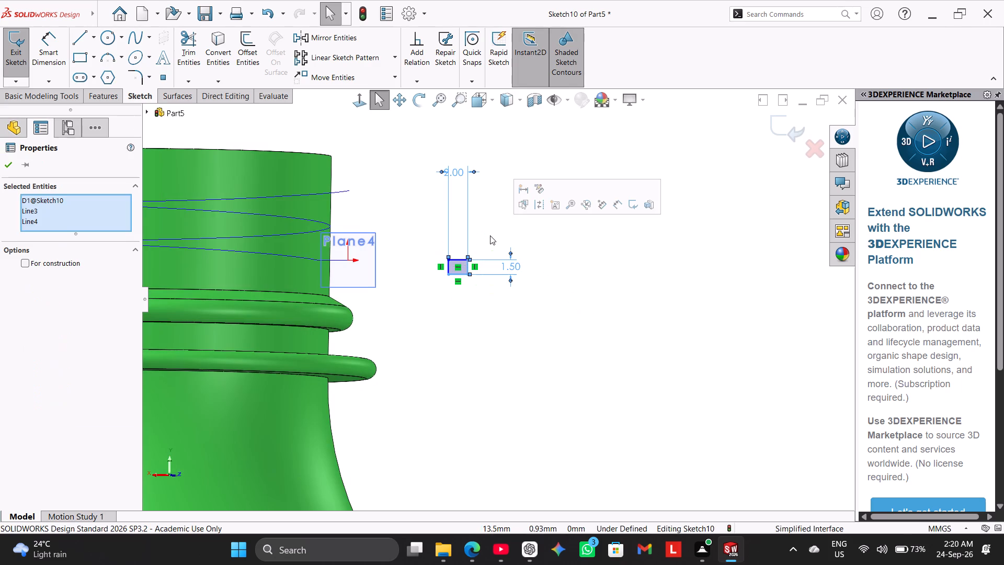
right_click(490, 236)
click(481, 227)
right_click(481, 227)
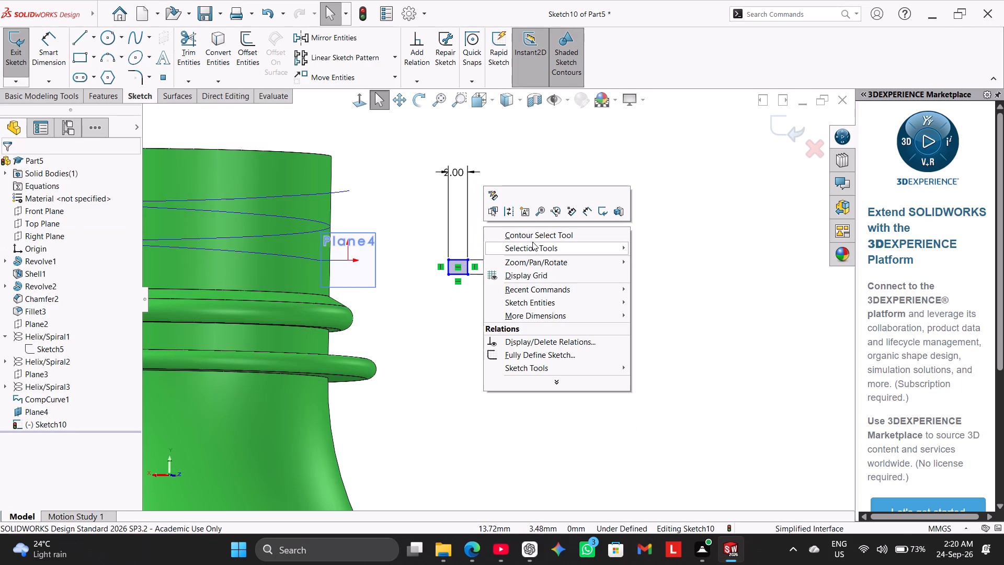
click(535, 244)
click(669, 250)
drag(557, 284, 509, 263)
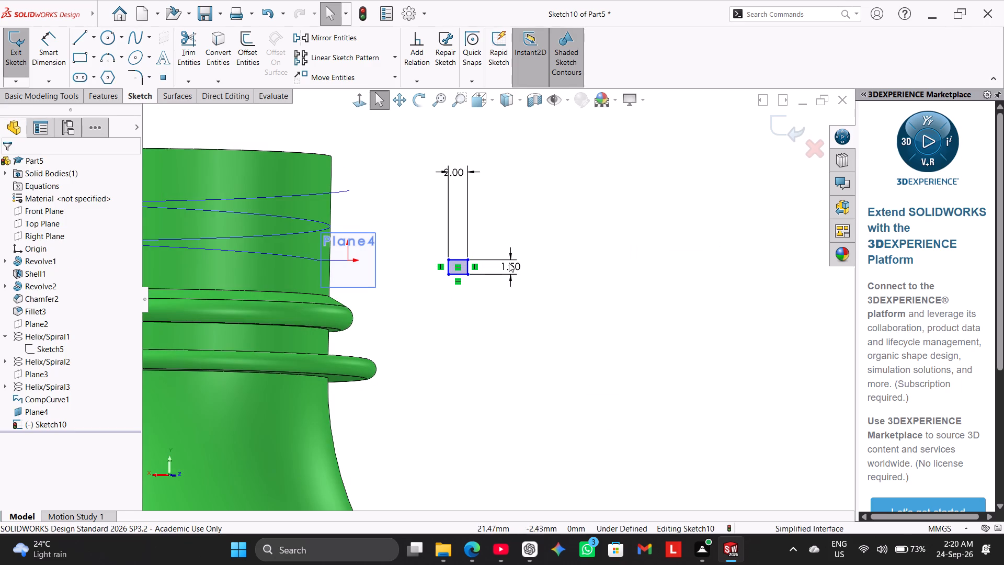
drag(509, 263, 428, 231)
right_click(575, 278)
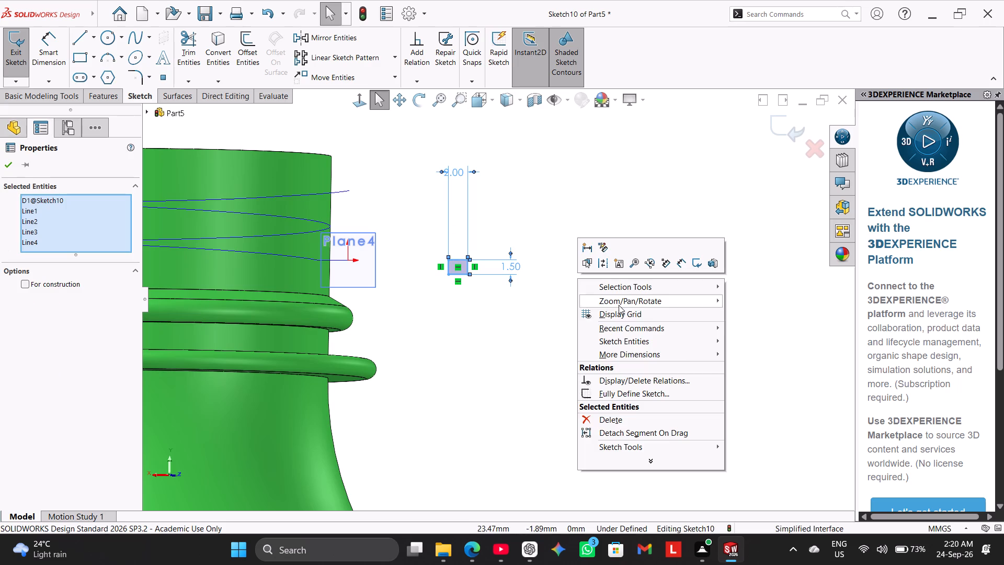
click(625, 421)
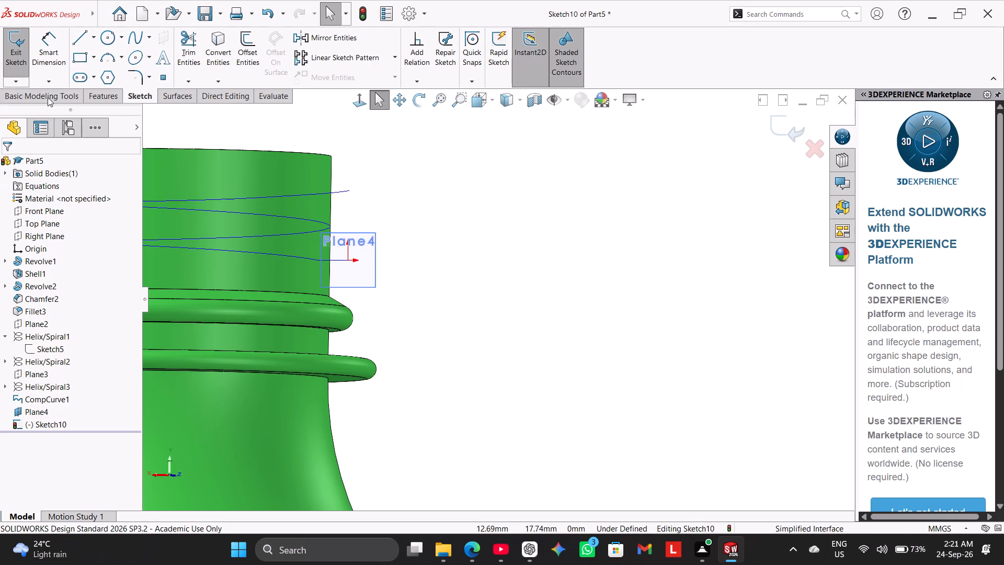
Sketch a center rectangle about 7.15 mm wide and 3.69 mm high beside the bottle neck.
click(93, 54)
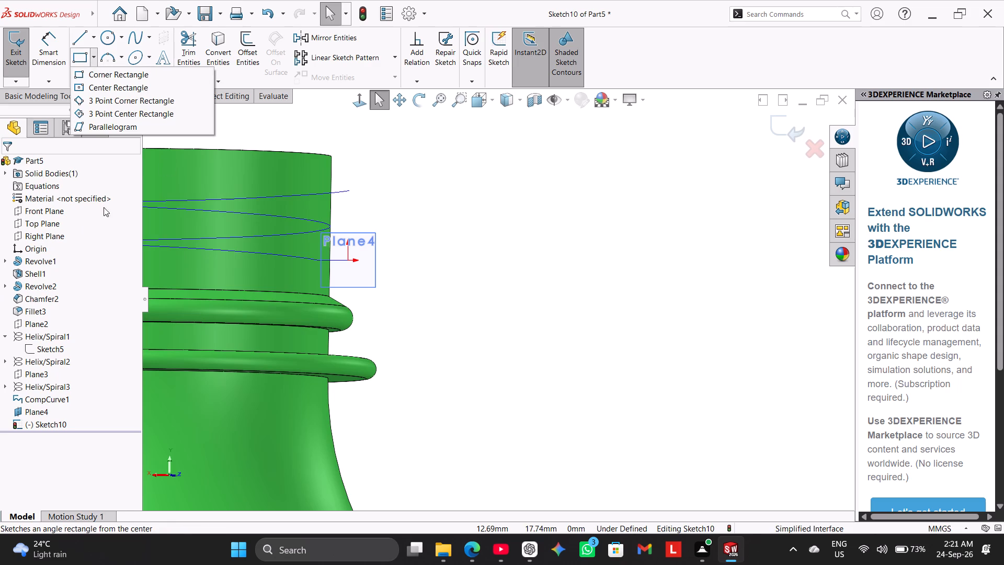
click(134, 89)
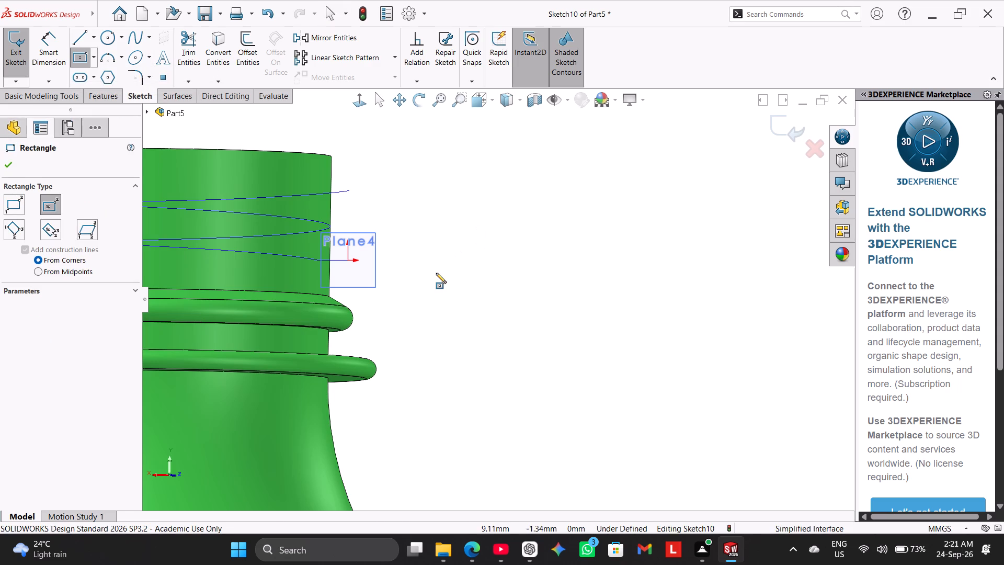
click(436, 273)
click(471, 291)
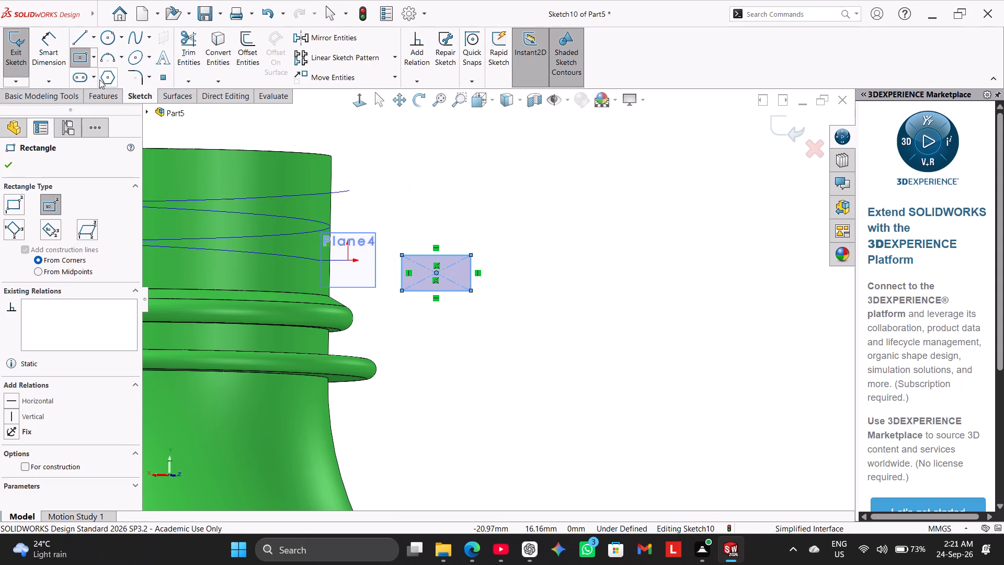
Dimension the center rectangle's width to 2 mm.
click(50, 56)
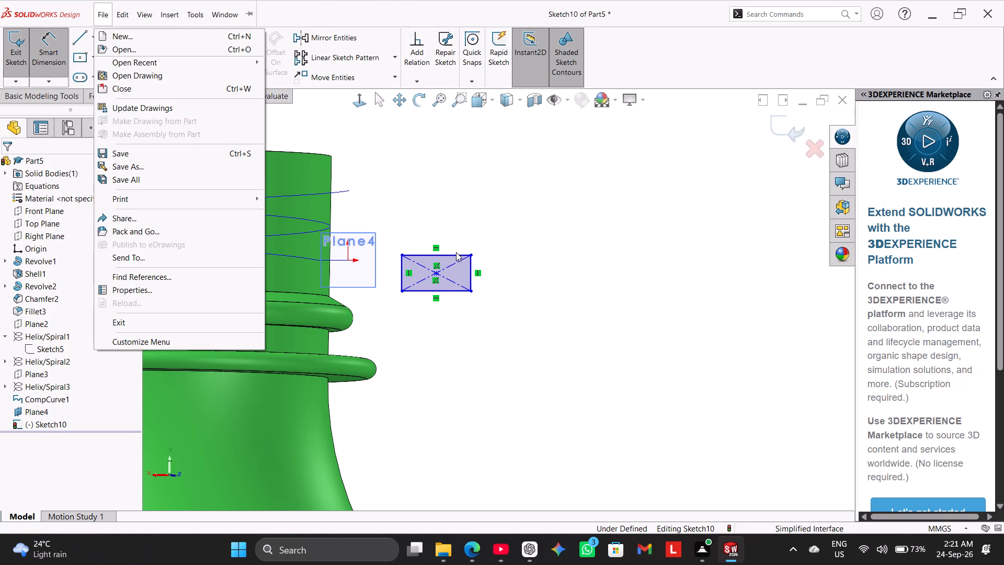
click(60, 50)
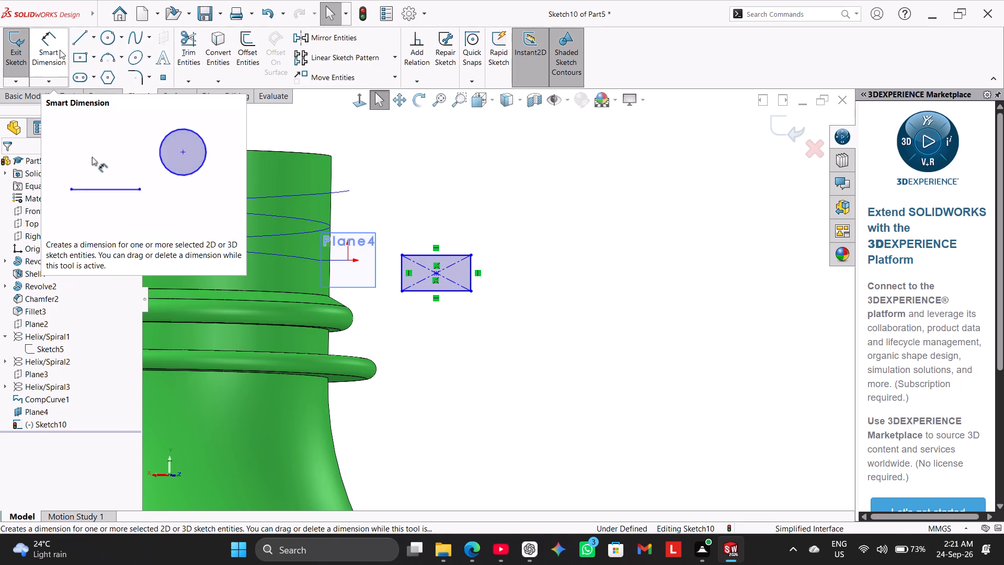
click(60, 50)
click(427, 255)
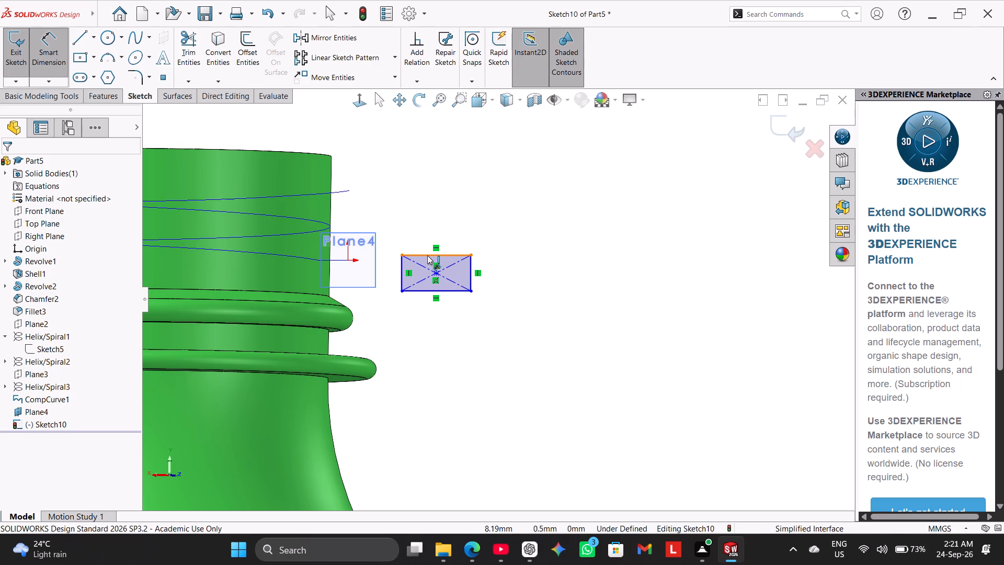
click(443, 165)
key(2)
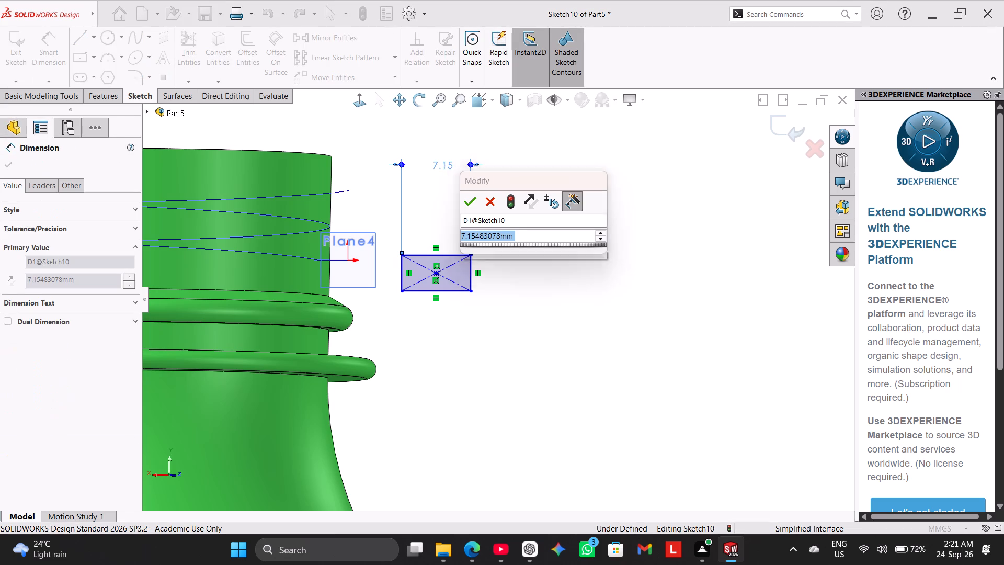
key(Return)
Dimension the center rectangle's height to 1.5 mm.
scroll(401, 126, down, 2)
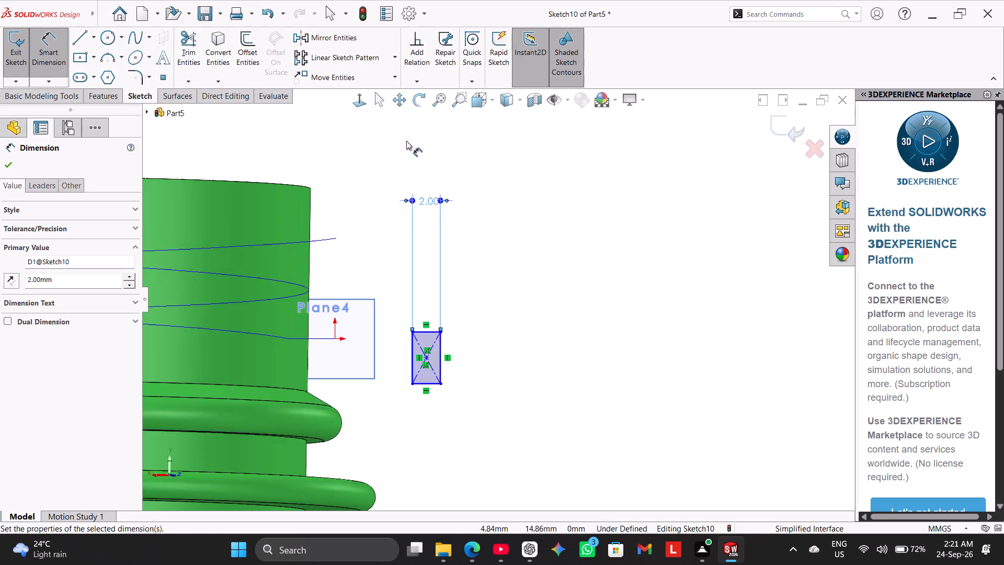
scroll(406, 141, down, 1)
click(416, 405)
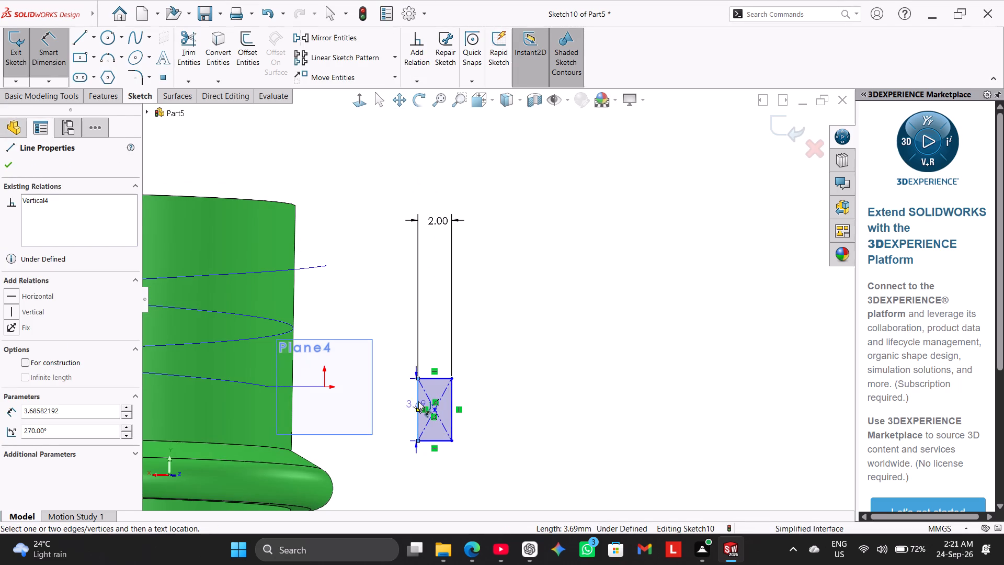
click(512, 386)
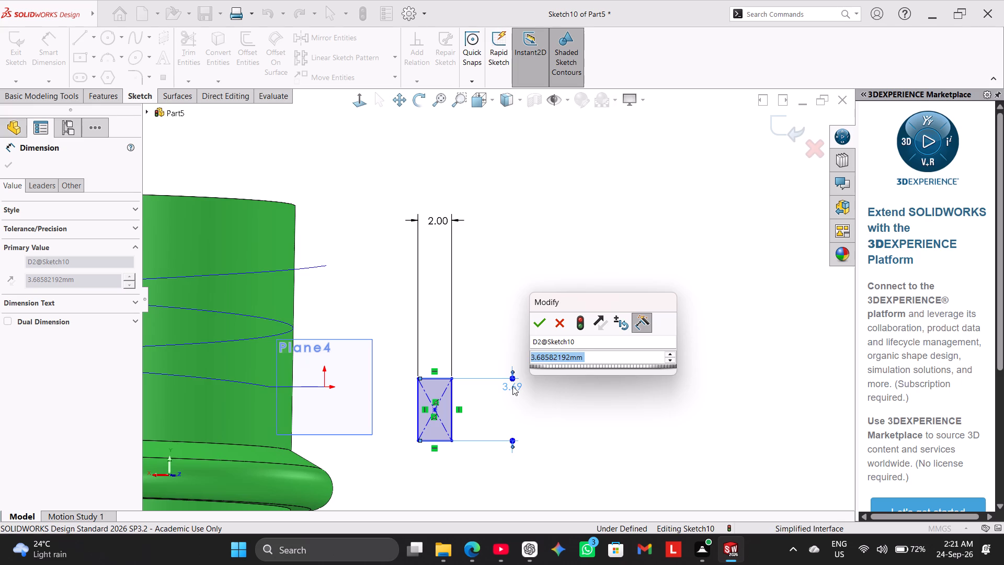
text(1.5)
key(Return)
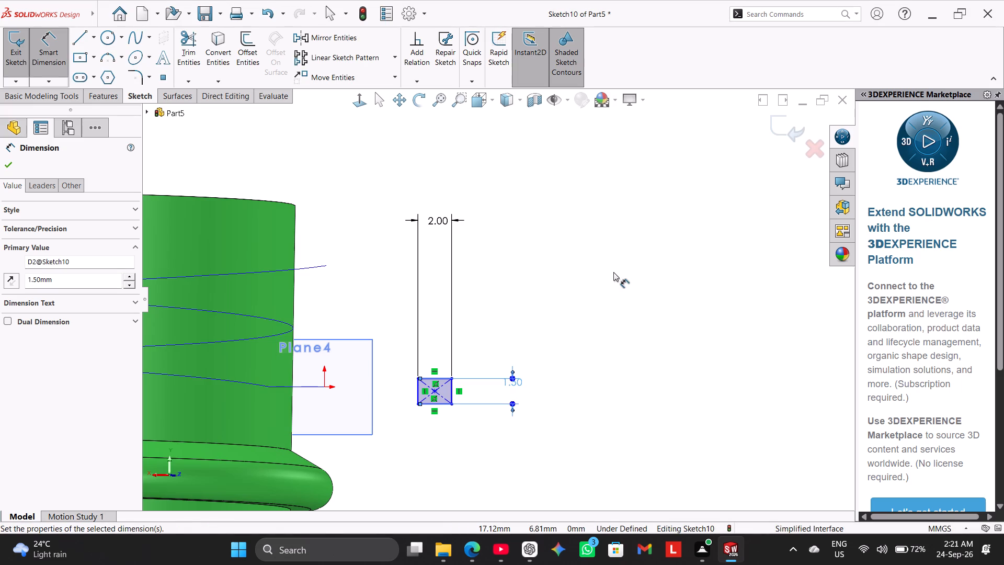
right_click(613, 272)
click(644, 311)
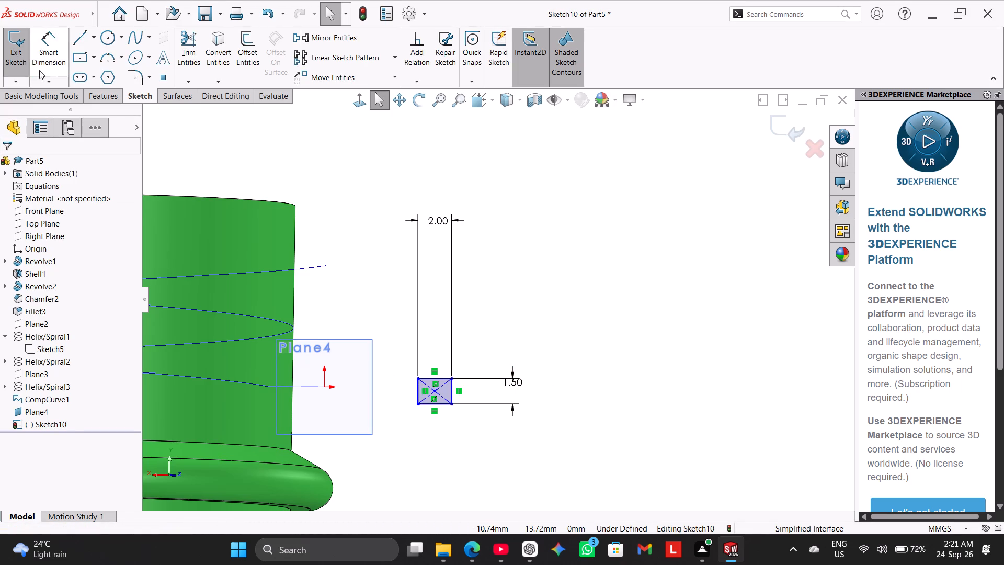
Add a Pierce relation between the midpoint of the rectangle's neck-side edge and the helical curve at Plane4.
scroll(380, 288, up, 2)
middle_drag(442, 397, 397, 438)
scroll(568, 348, down, 3)
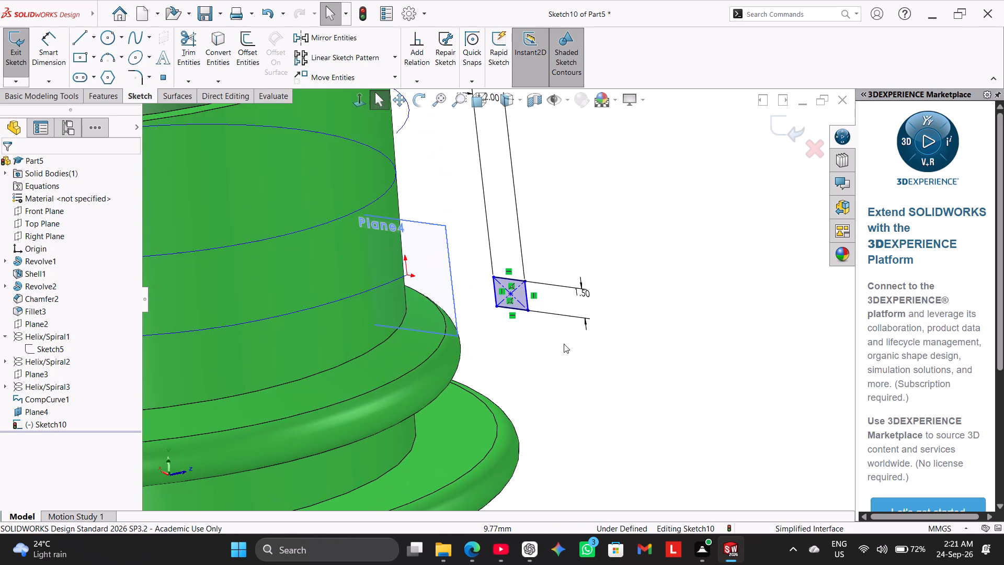
ctrl+click(494, 291)
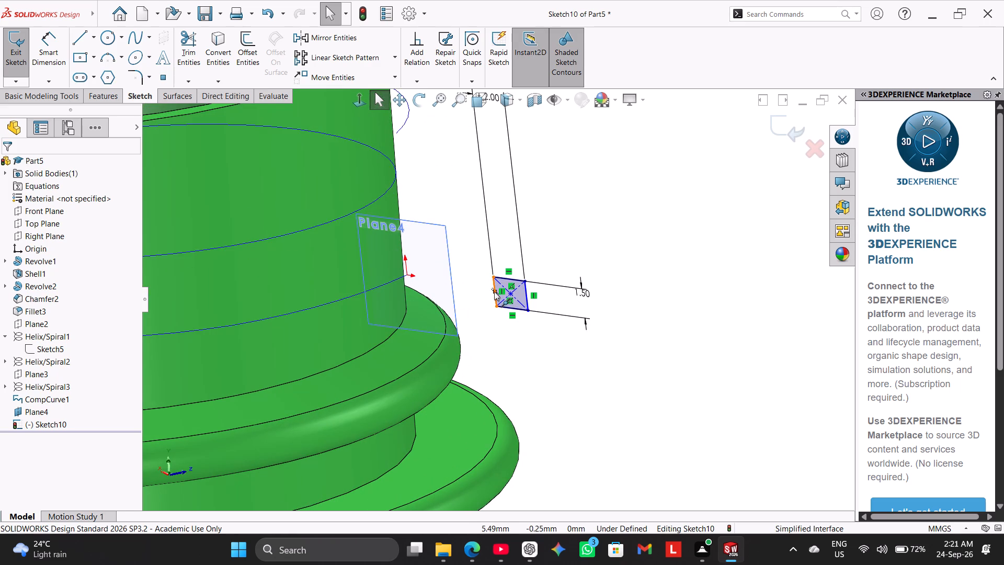
ctrl+click(406, 274)
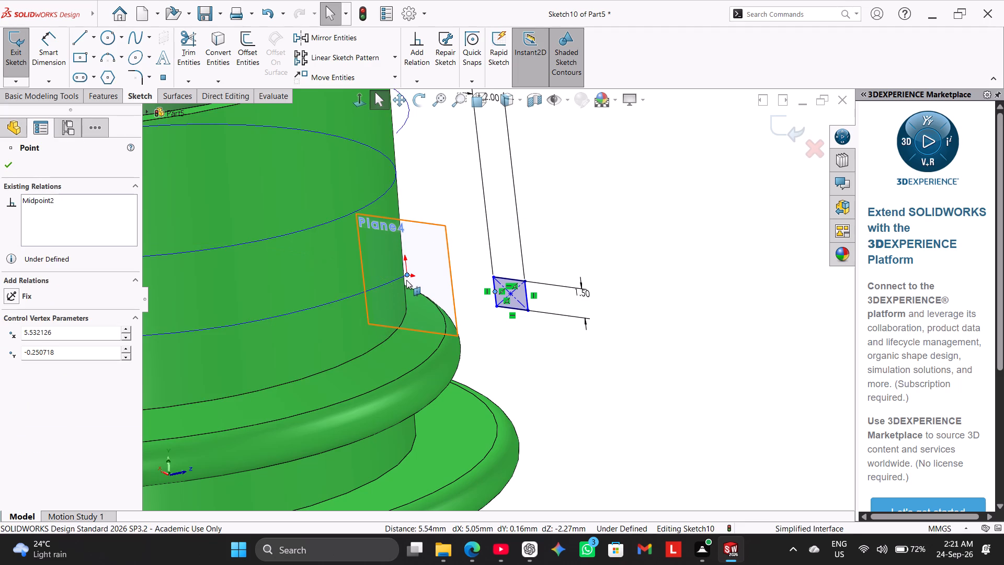
right_click(464, 194)
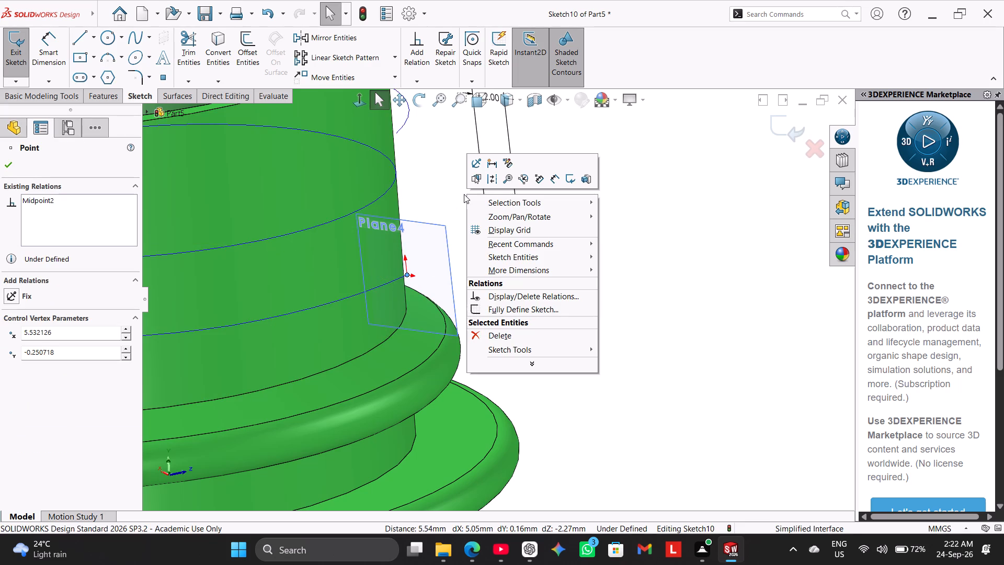
click(448, 198)
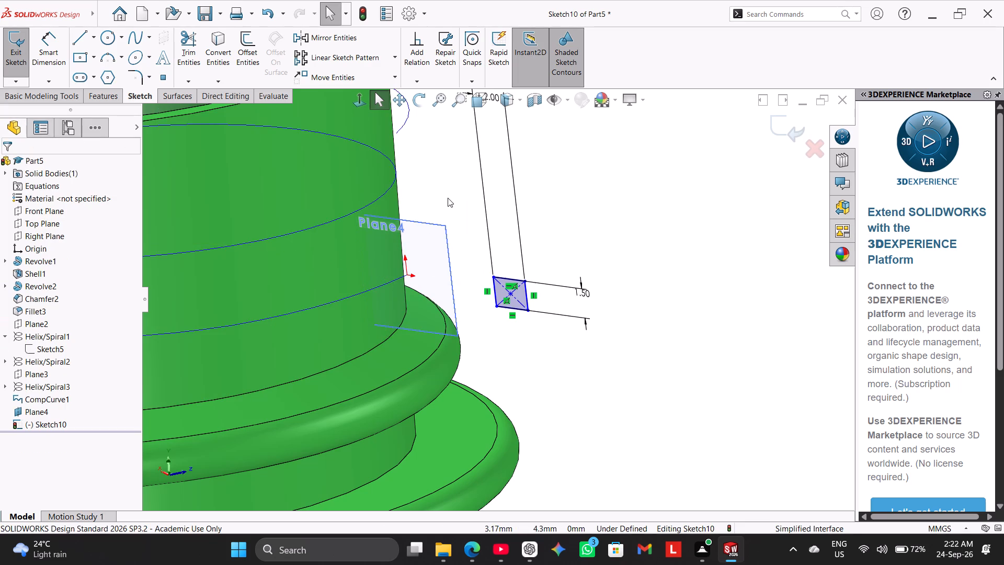
ctrl+click(495, 291)
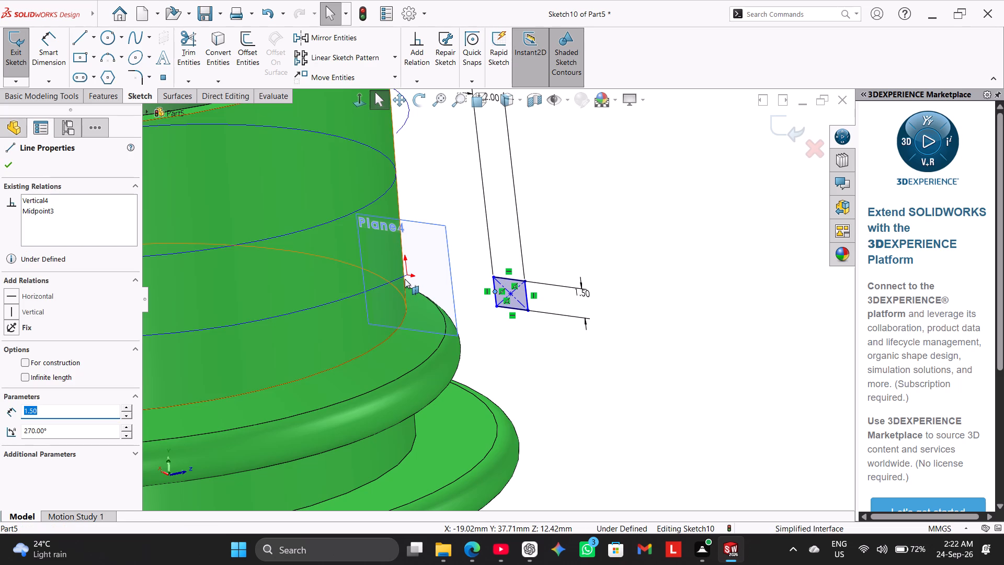
ctrl+click(405, 278)
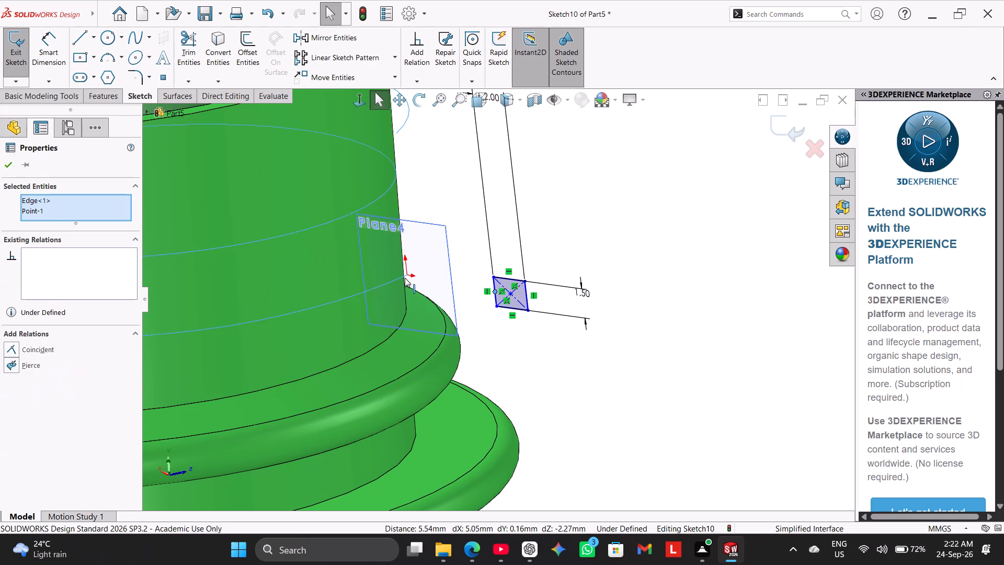
click(21, 366)
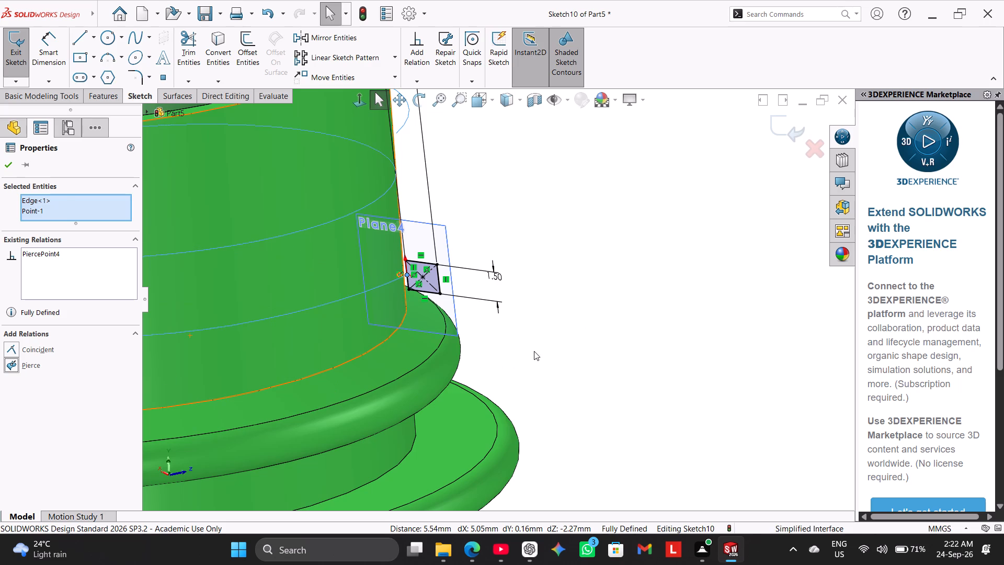
click(534, 351)
Create a Swept Boss/Base of the rectangle sketch along the composite helical curve to form the neck thread.
scroll(534, 351, up, 5)
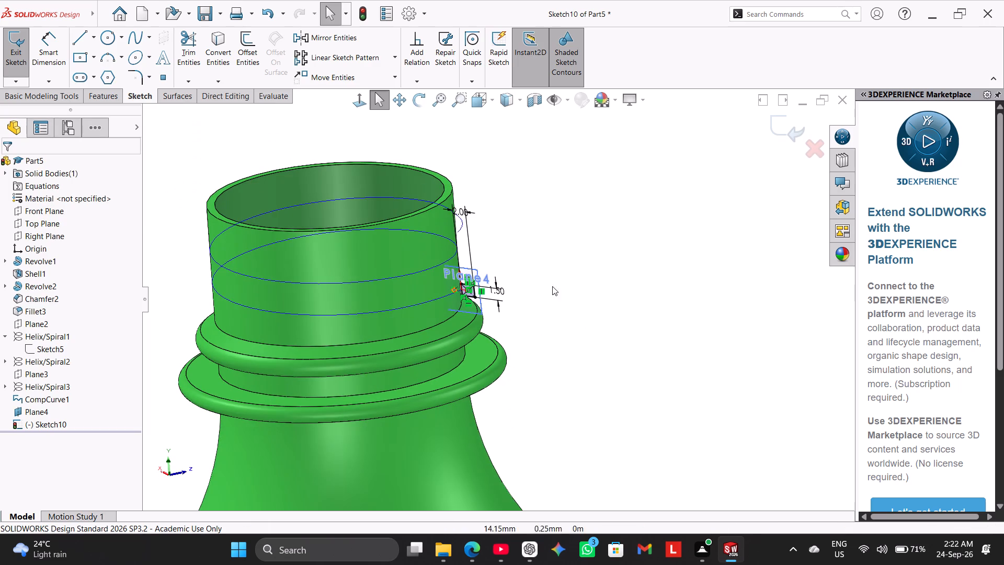
click(549, 241)
click(108, 93)
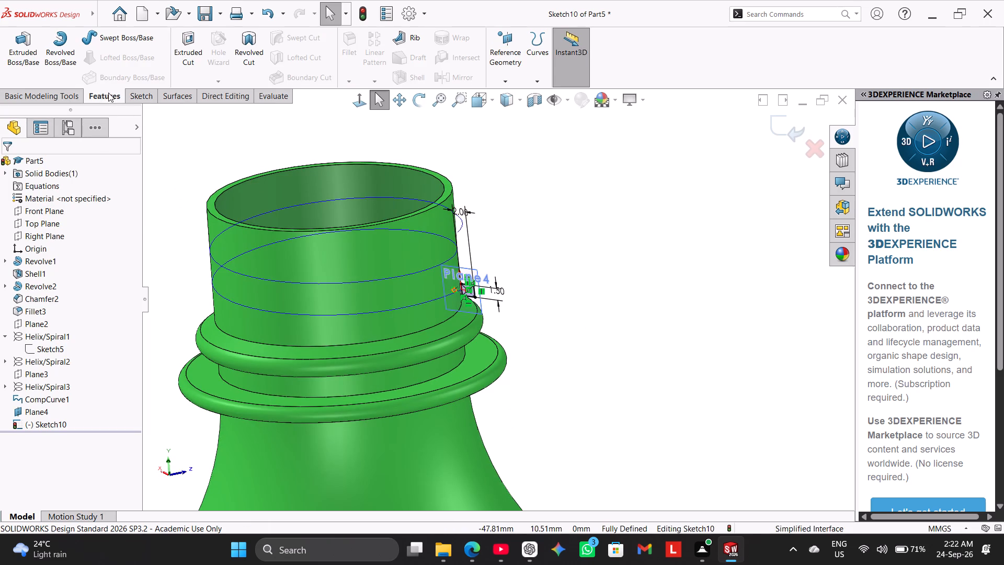
click(113, 42)
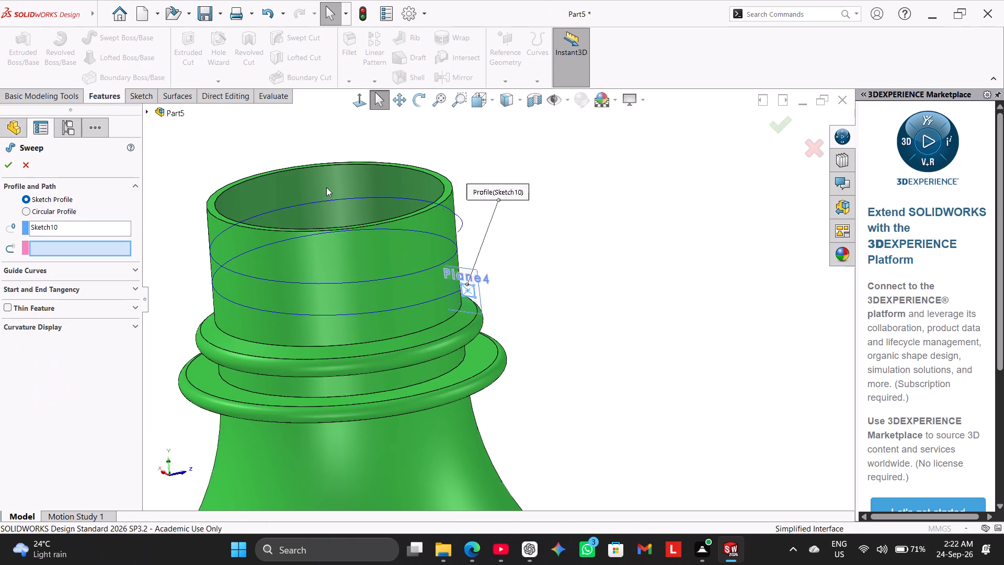
click(119, 251)
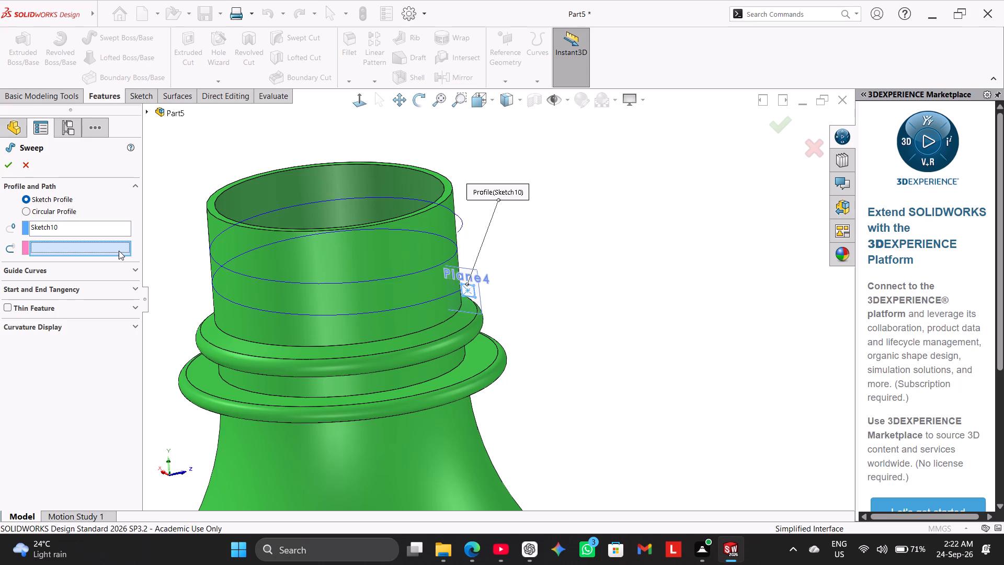
click(329, 314)
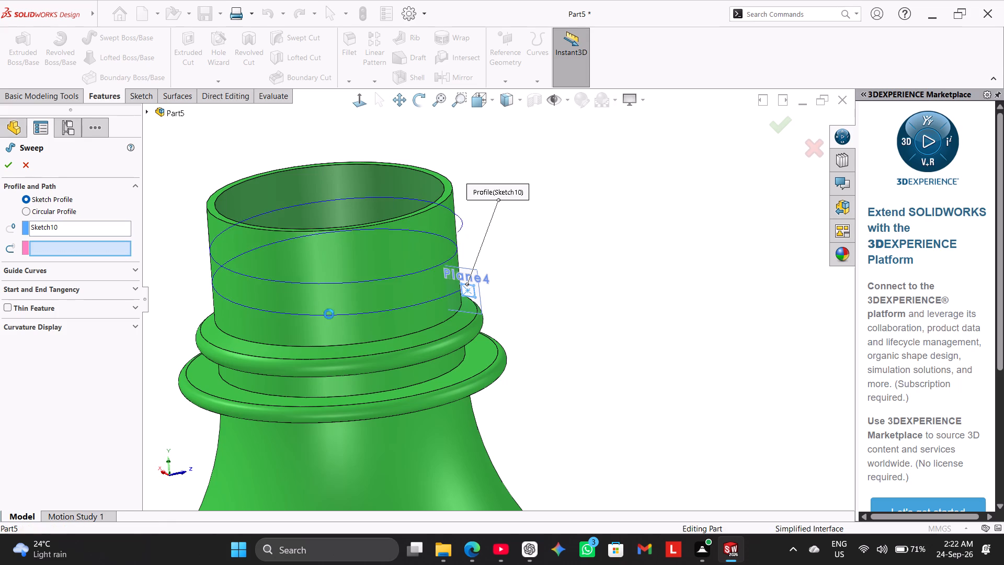
middle_drag(523, 257, 497, 238)
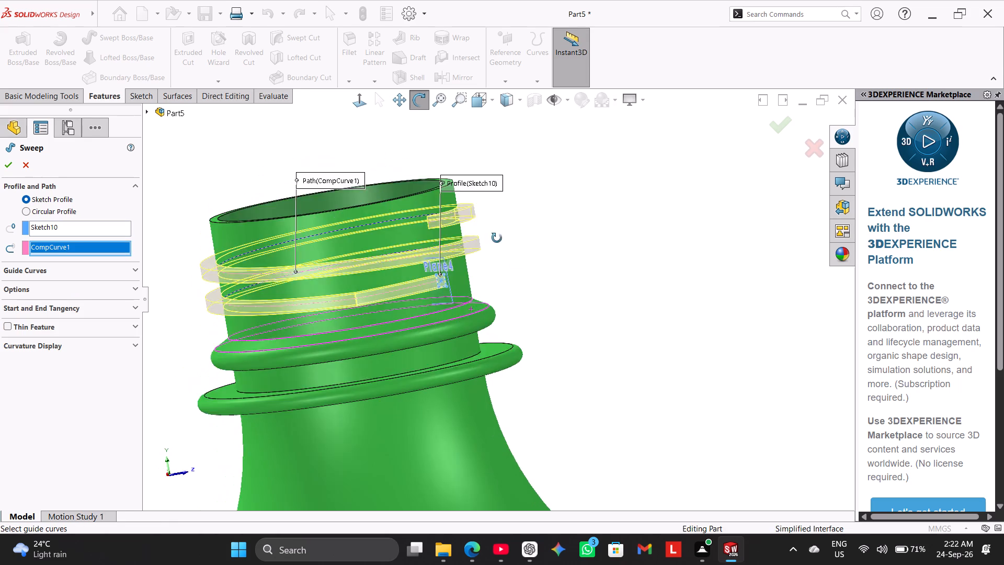
middle_drag(497, 238, 492, 242)
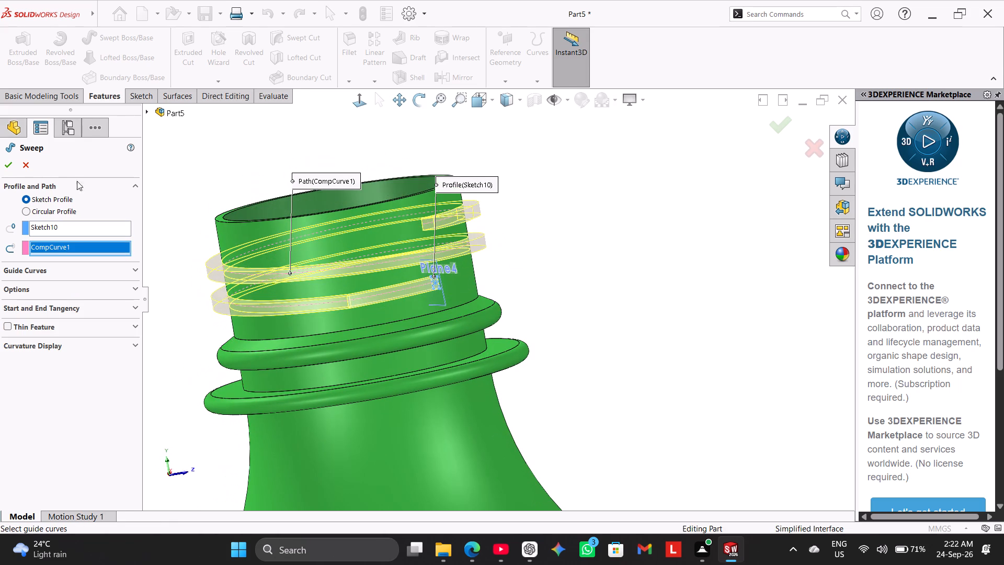
click(7, 169)
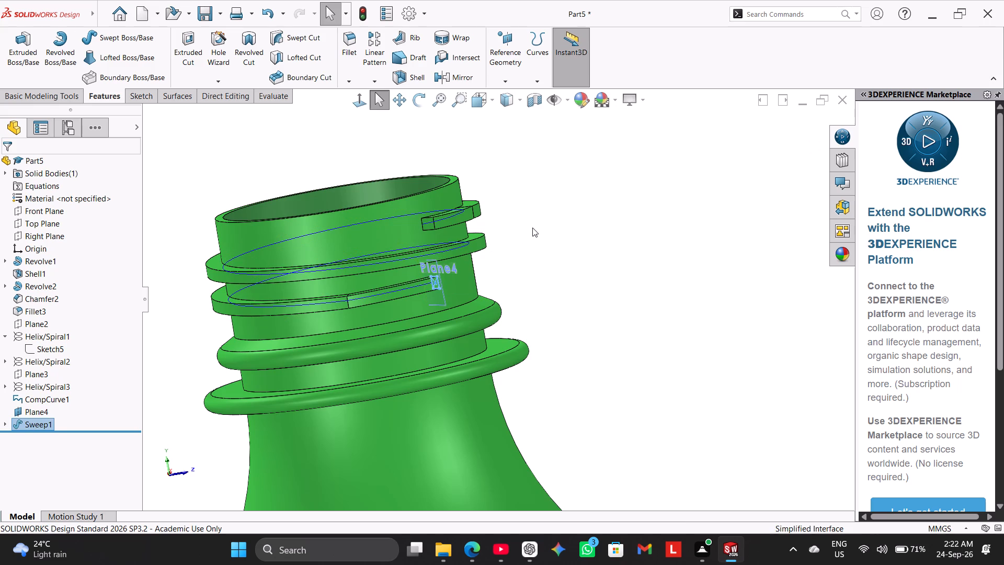
click(546, 222)
middle_drag(318, 161, 343, 163)
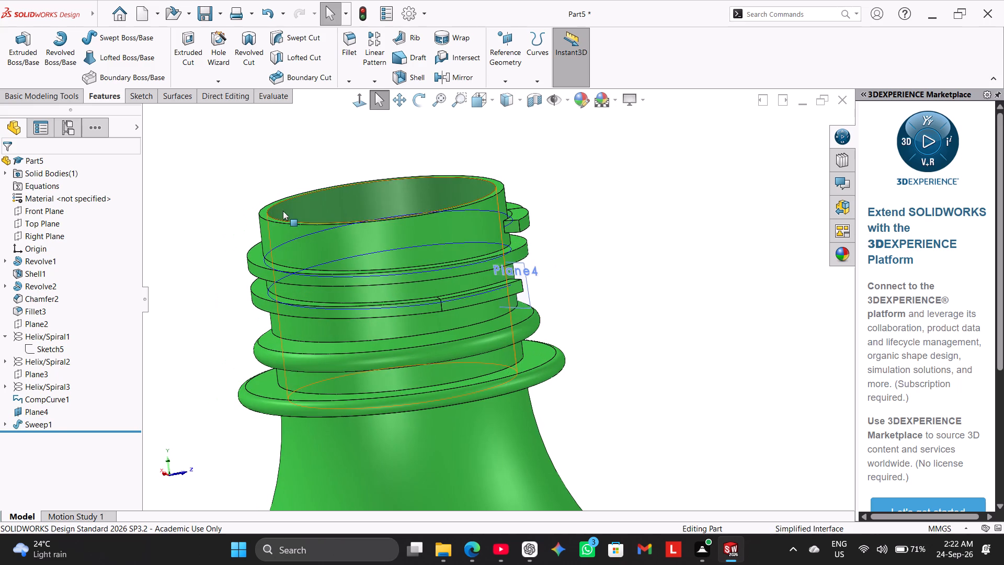
Examine the swept neck thread, its two ends and the underlying helix curves from several angles.
right_drag(221, 233, 271, 175)
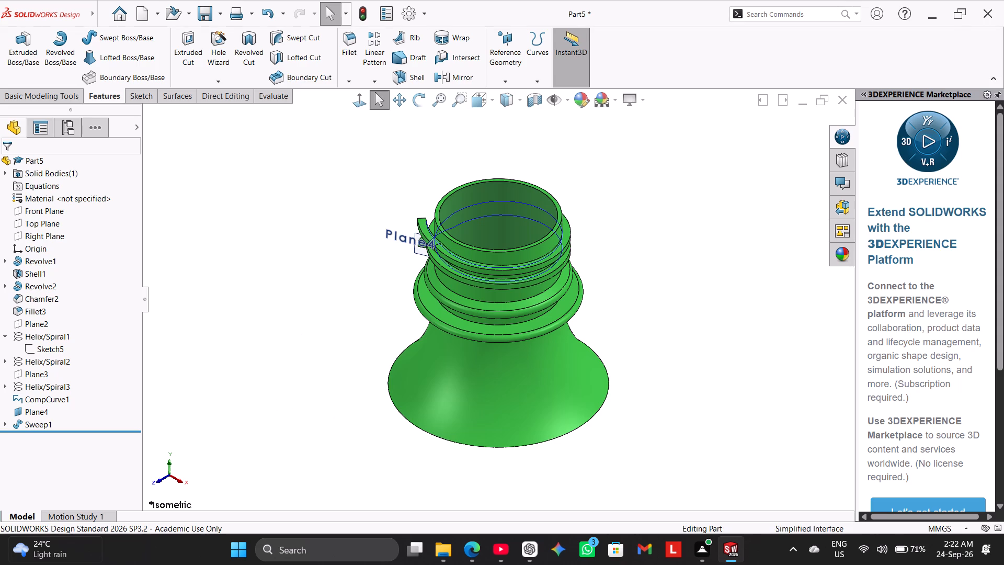
middle_drag(298, 220, 383, 254)
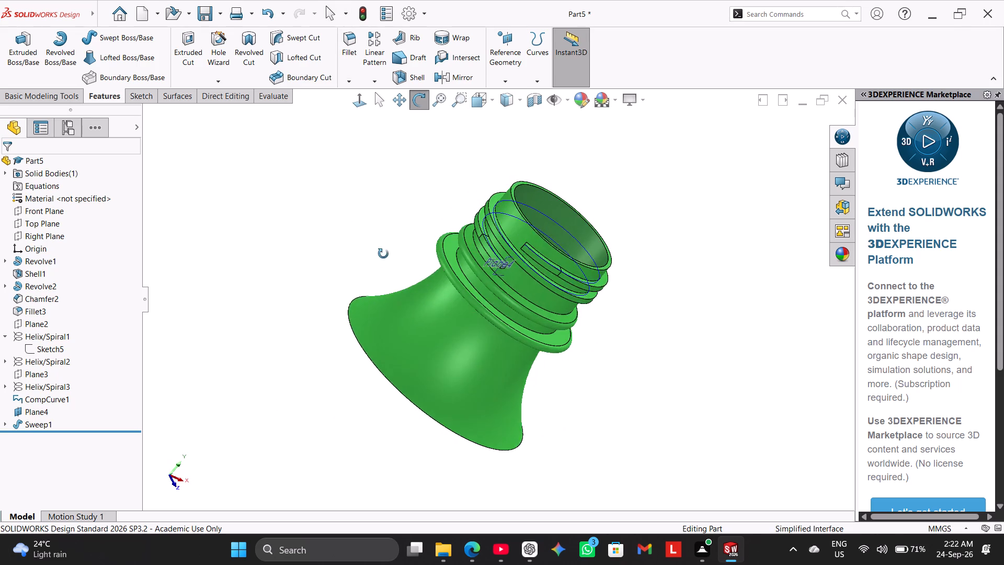
middle_drag(383, 254, 329, 356)
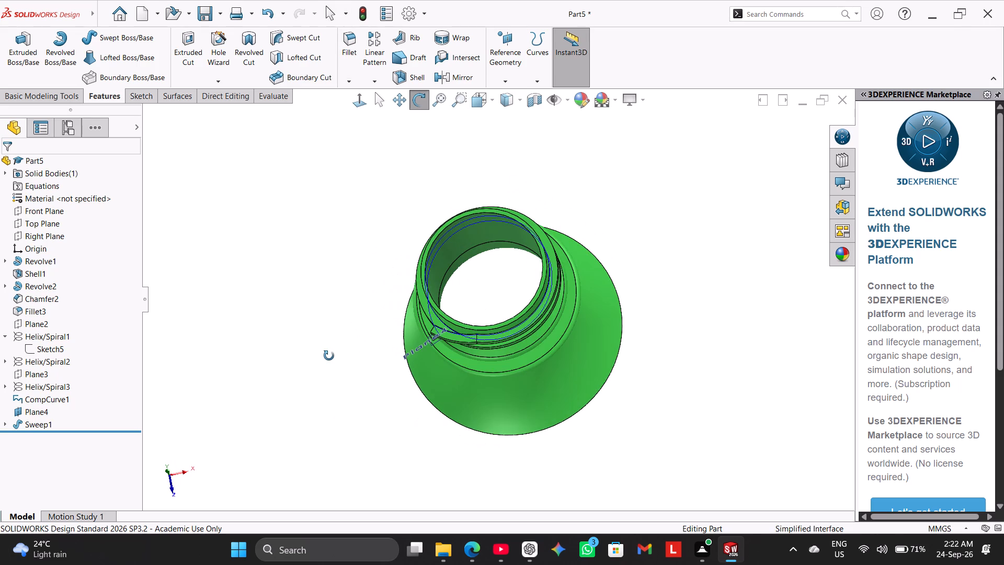
middle_drag(329, 356, 335, 330)
scroll(514, 216, down, 3)
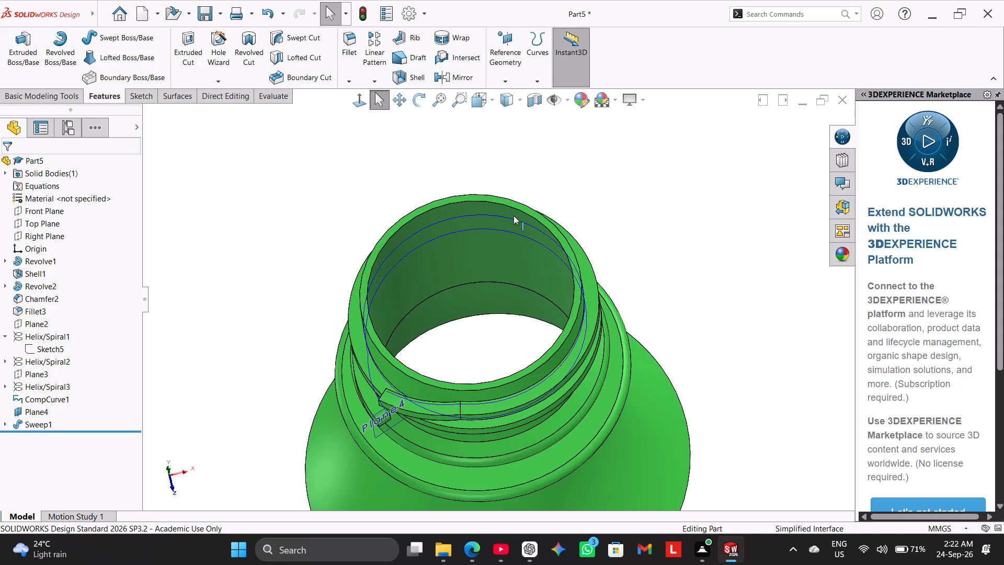
scroll(514, 216, down, 1)
middle_drag(280, 331, 309, 304)
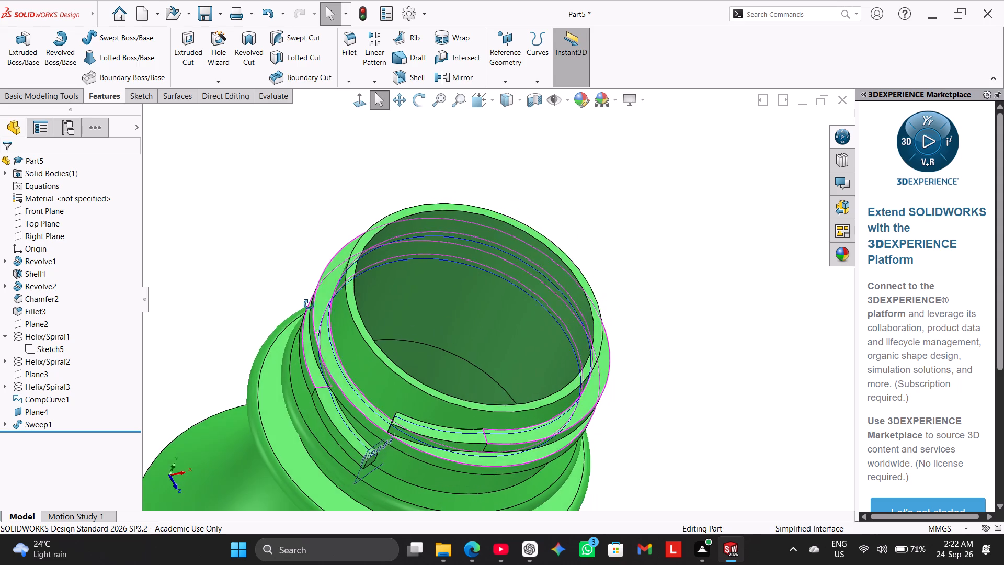
middle_drag(309, 304, 332, 270)
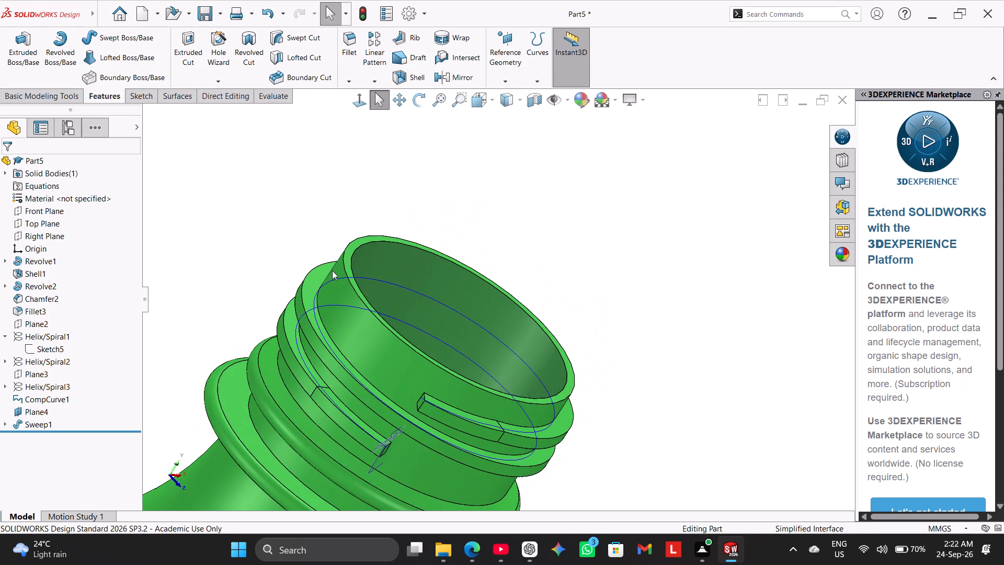
scroll(412, 322, up, 1)
scroll(271, 298, up, 3)
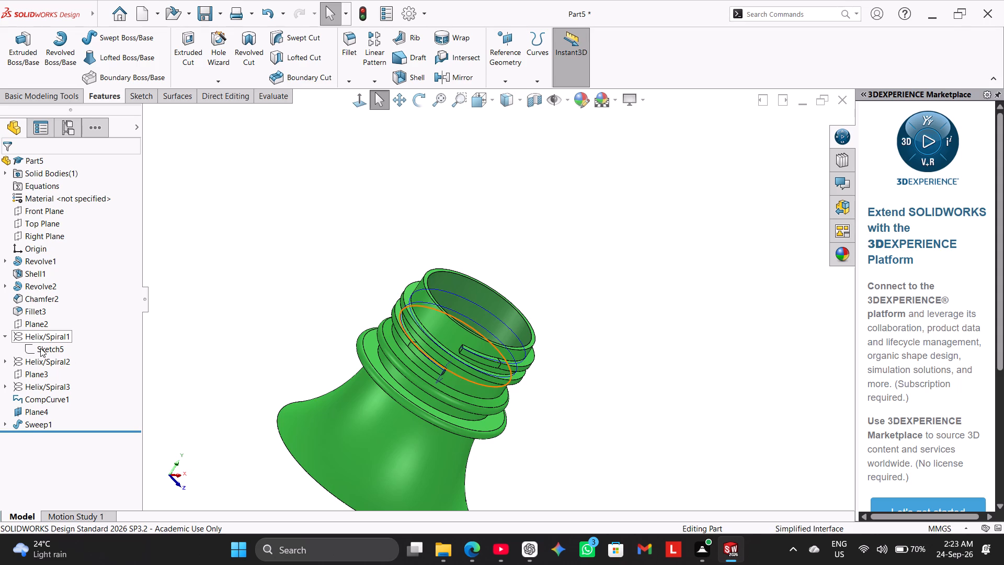
middle_drag(500, 299, 516, 264)
scroll(516, 264, down, 1)
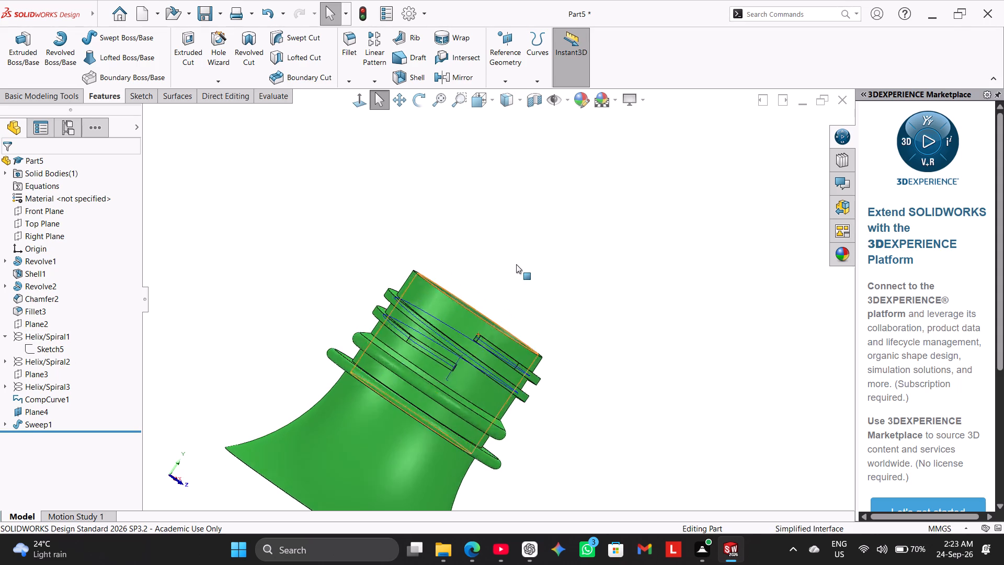
scroll(516, 264, down, 4)
scroll(415, 424, up, 2)
scroll(405, 364, up, 1)
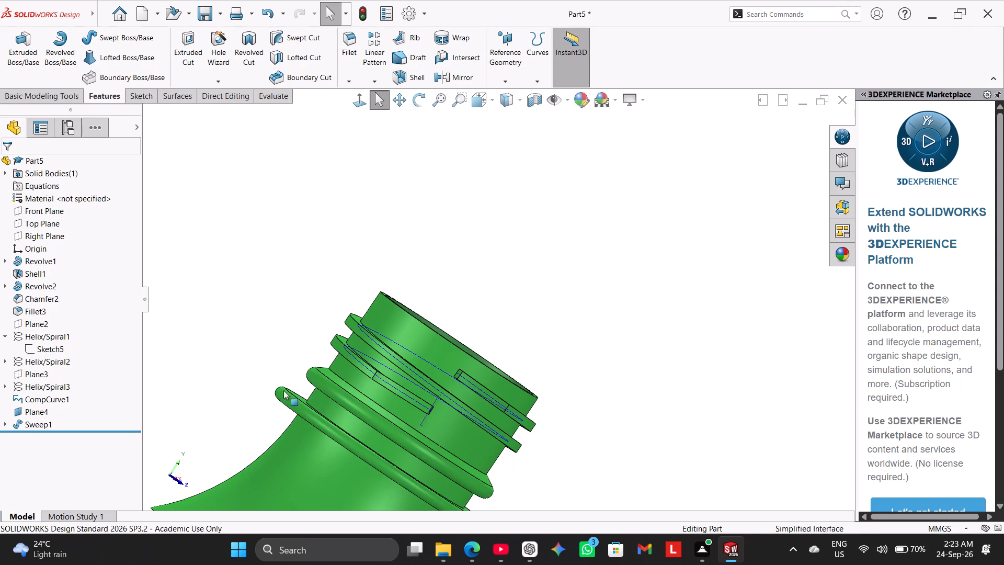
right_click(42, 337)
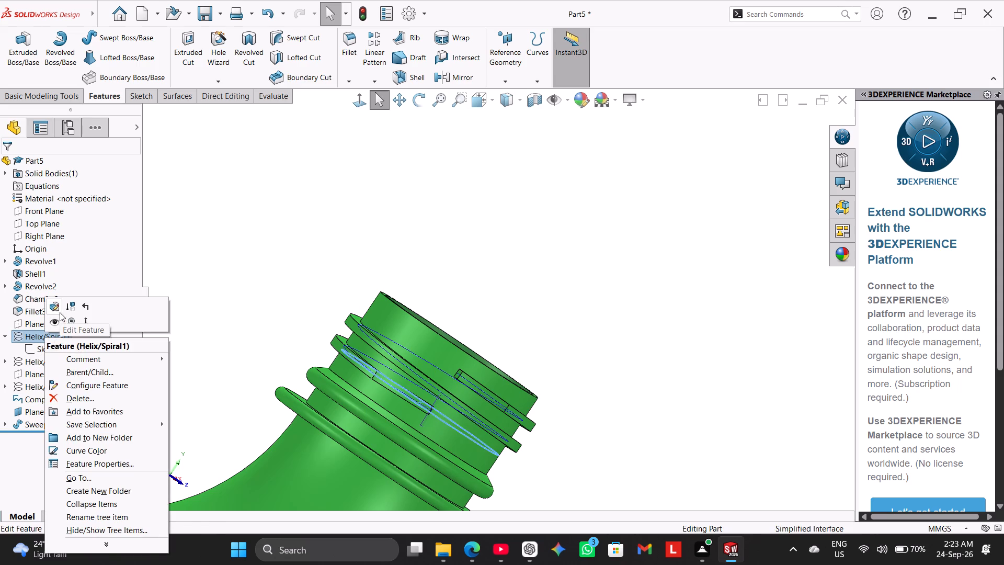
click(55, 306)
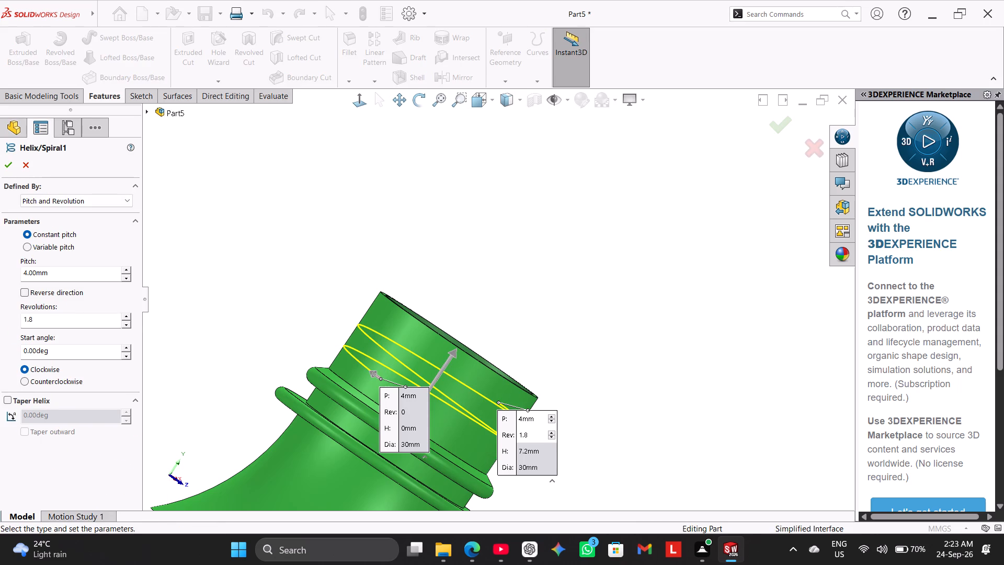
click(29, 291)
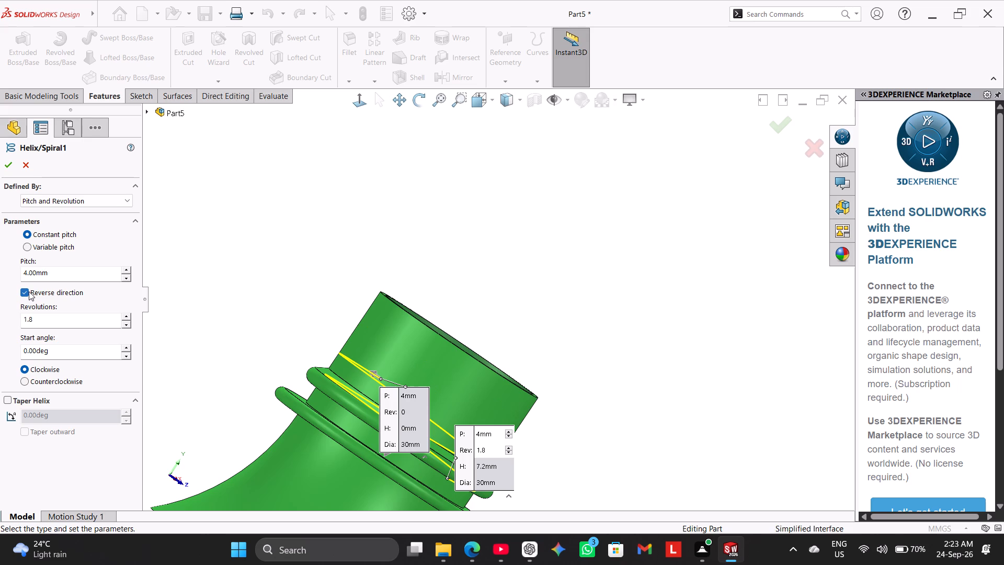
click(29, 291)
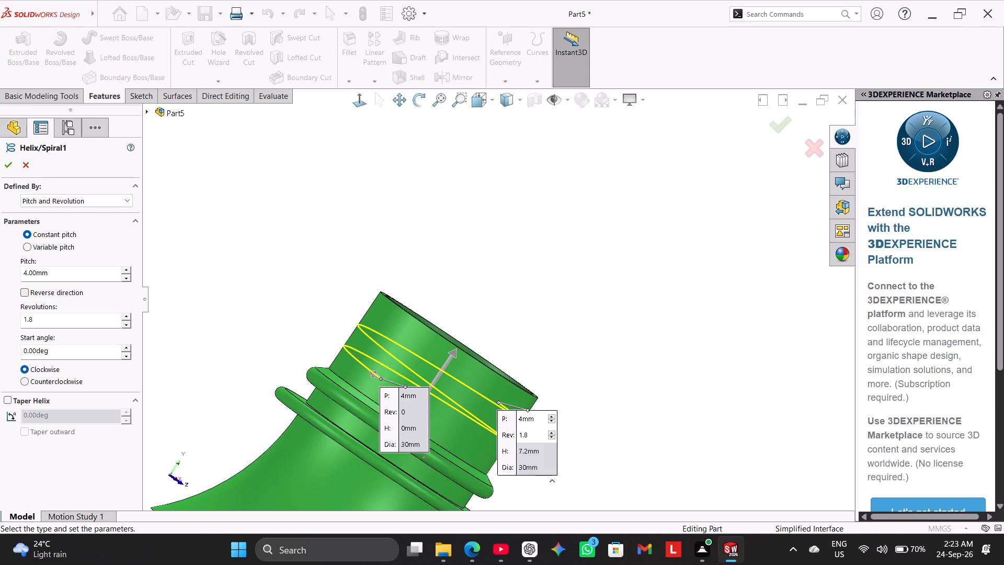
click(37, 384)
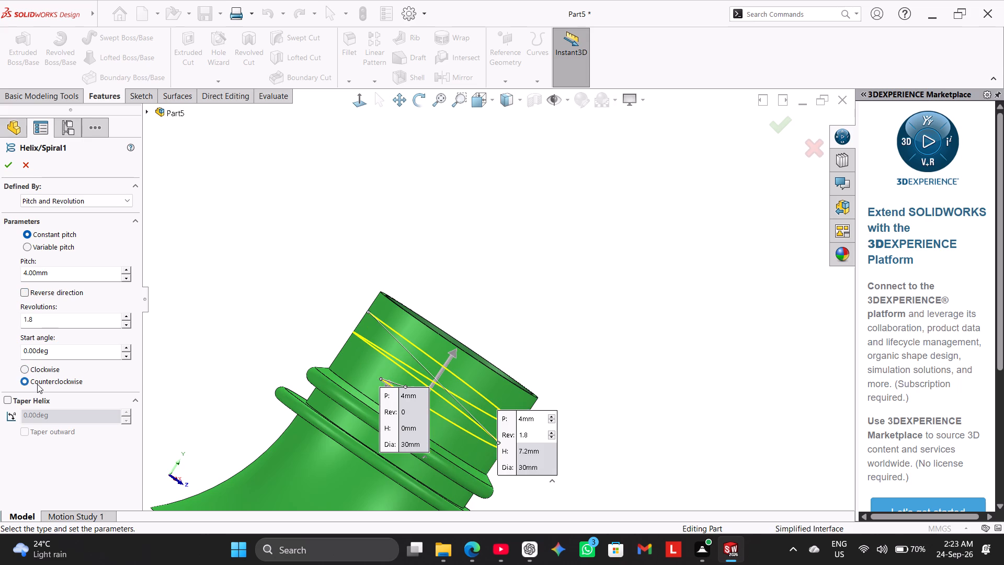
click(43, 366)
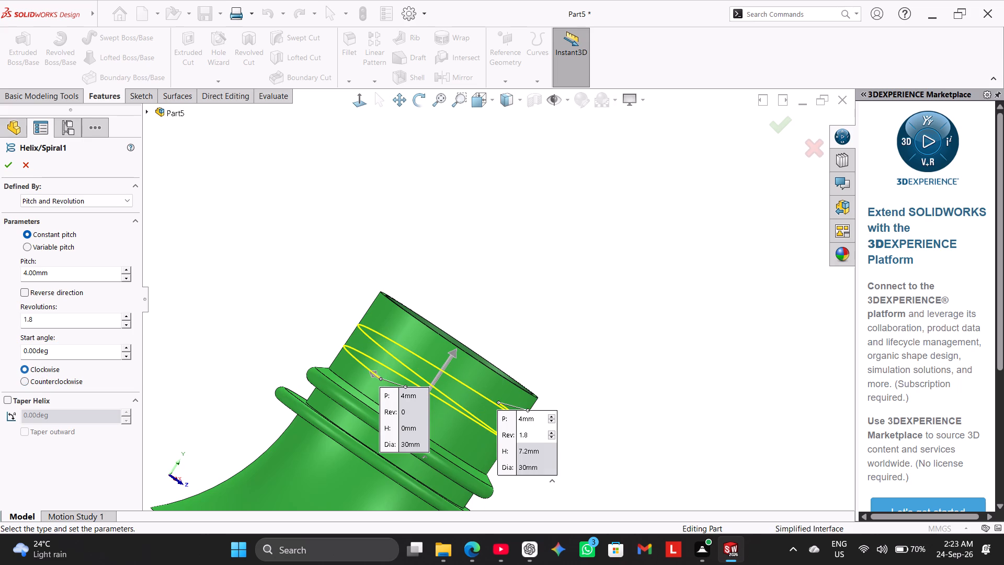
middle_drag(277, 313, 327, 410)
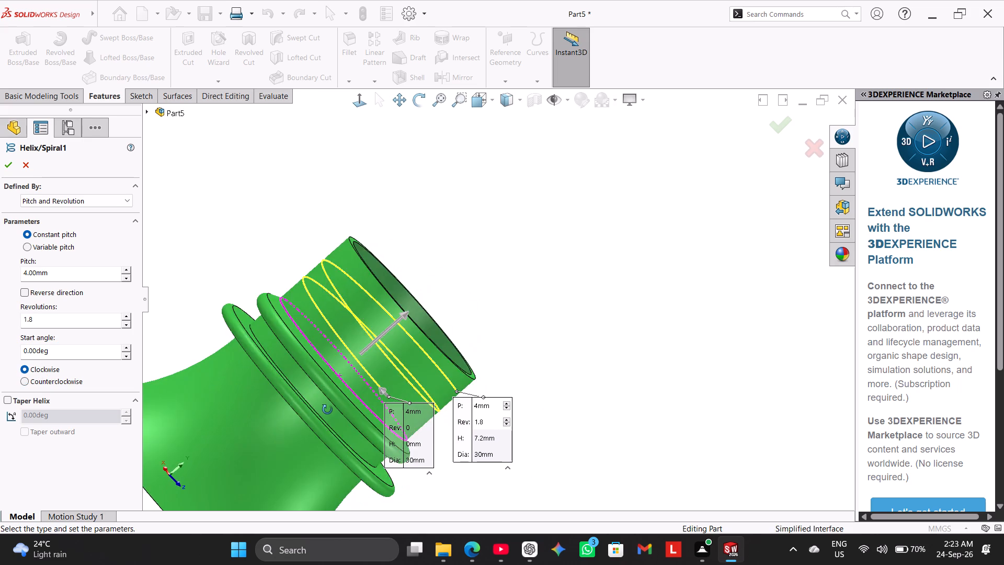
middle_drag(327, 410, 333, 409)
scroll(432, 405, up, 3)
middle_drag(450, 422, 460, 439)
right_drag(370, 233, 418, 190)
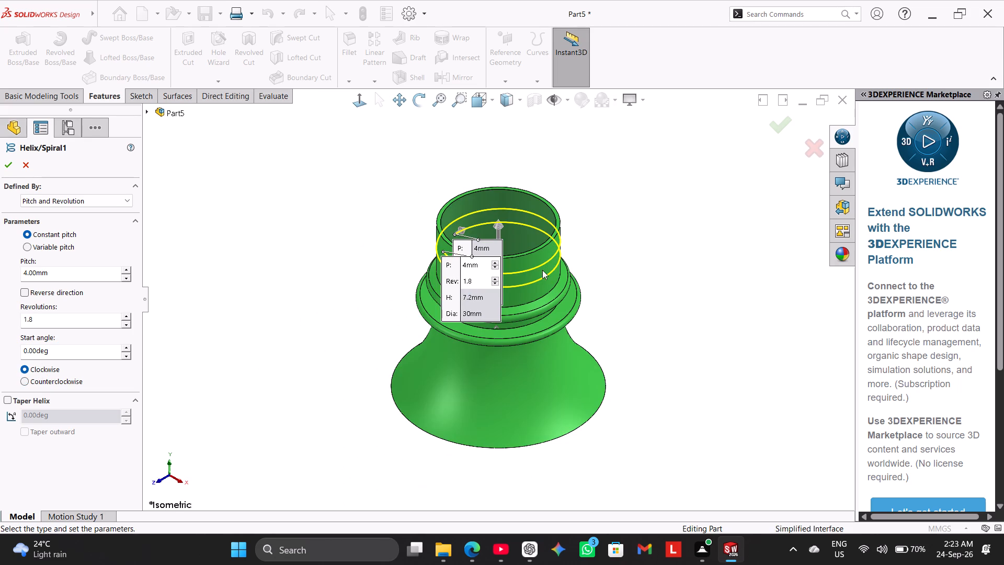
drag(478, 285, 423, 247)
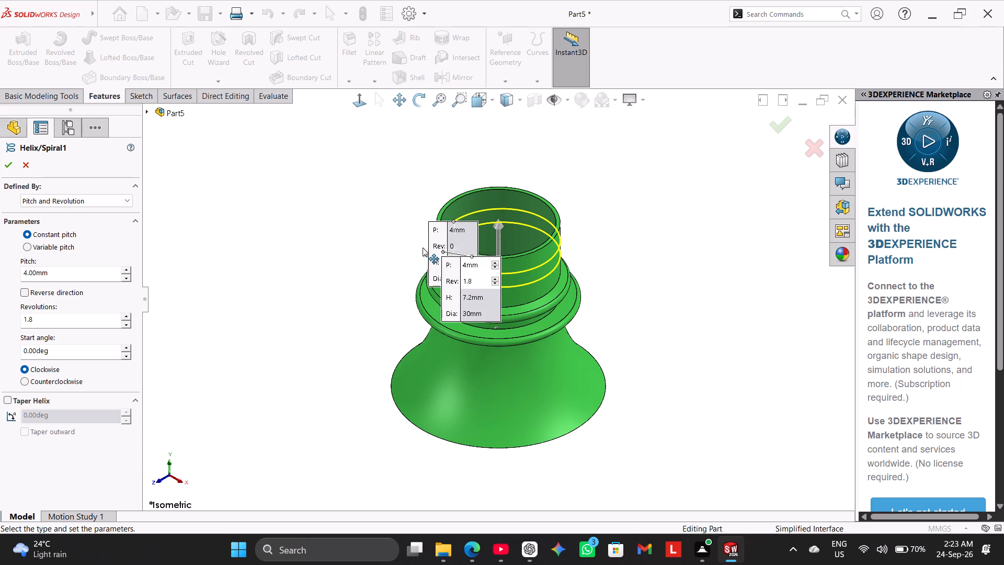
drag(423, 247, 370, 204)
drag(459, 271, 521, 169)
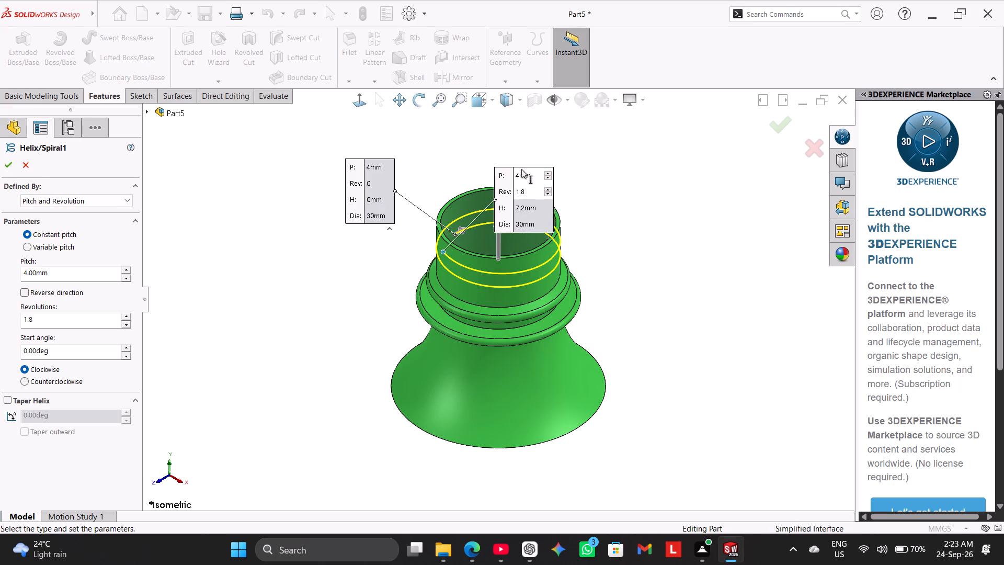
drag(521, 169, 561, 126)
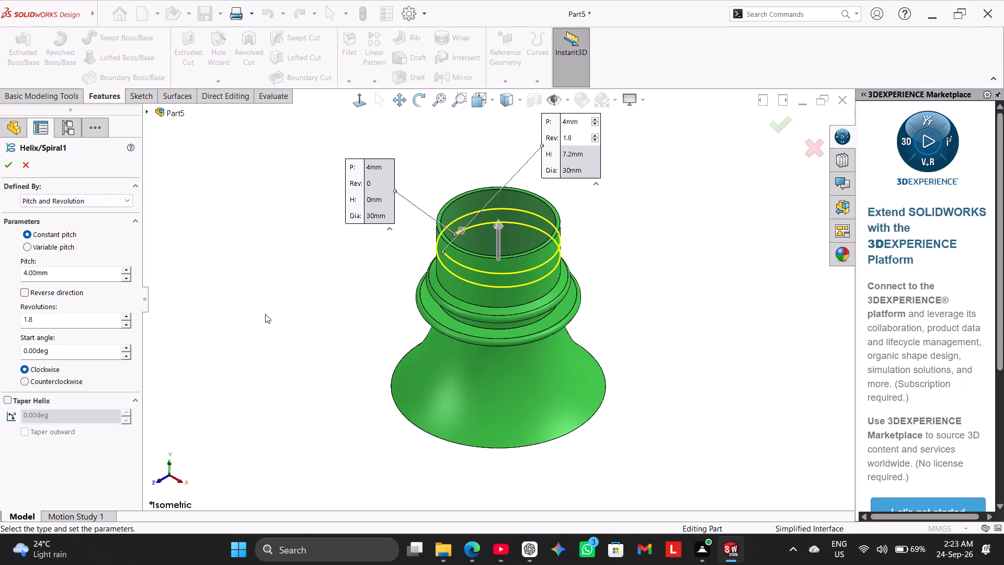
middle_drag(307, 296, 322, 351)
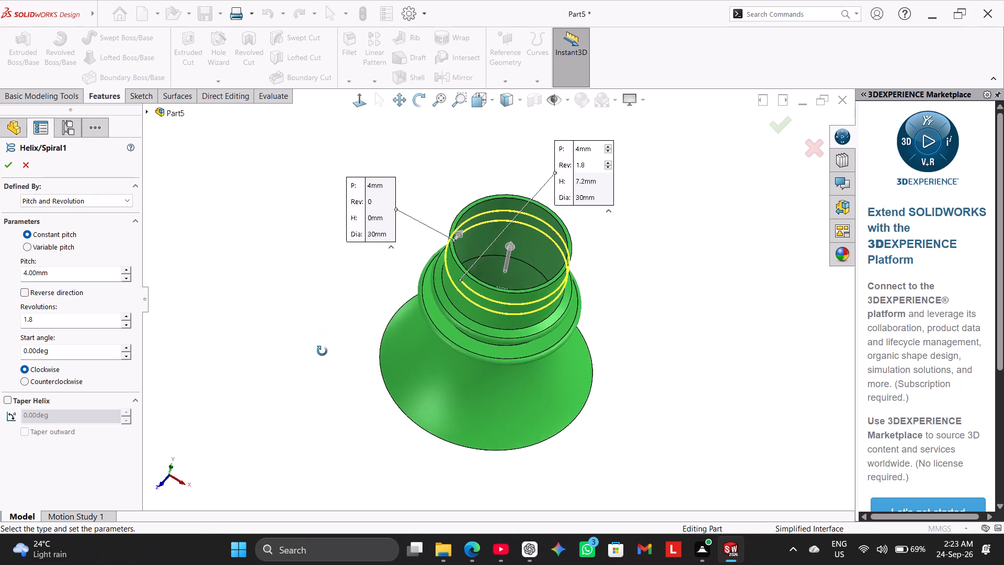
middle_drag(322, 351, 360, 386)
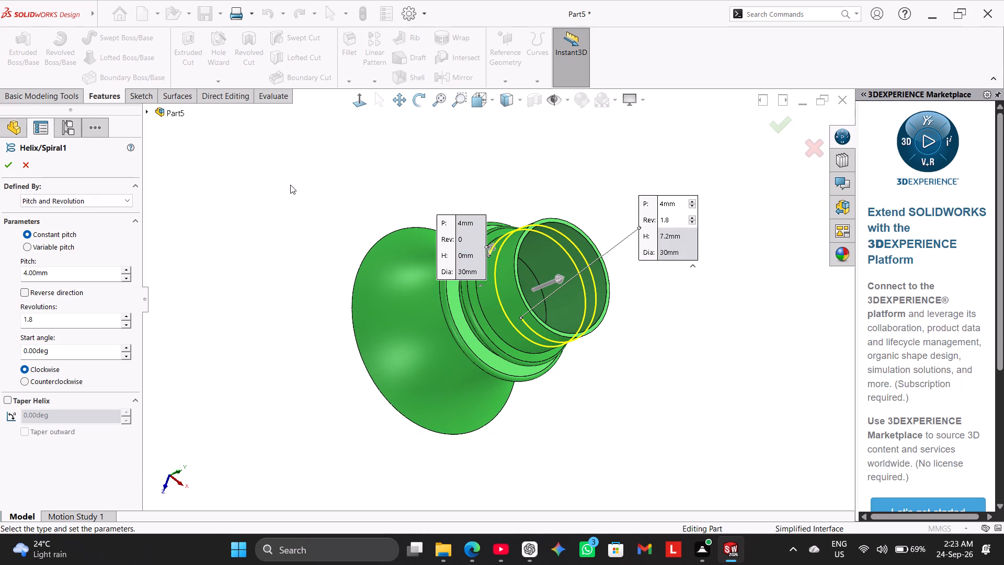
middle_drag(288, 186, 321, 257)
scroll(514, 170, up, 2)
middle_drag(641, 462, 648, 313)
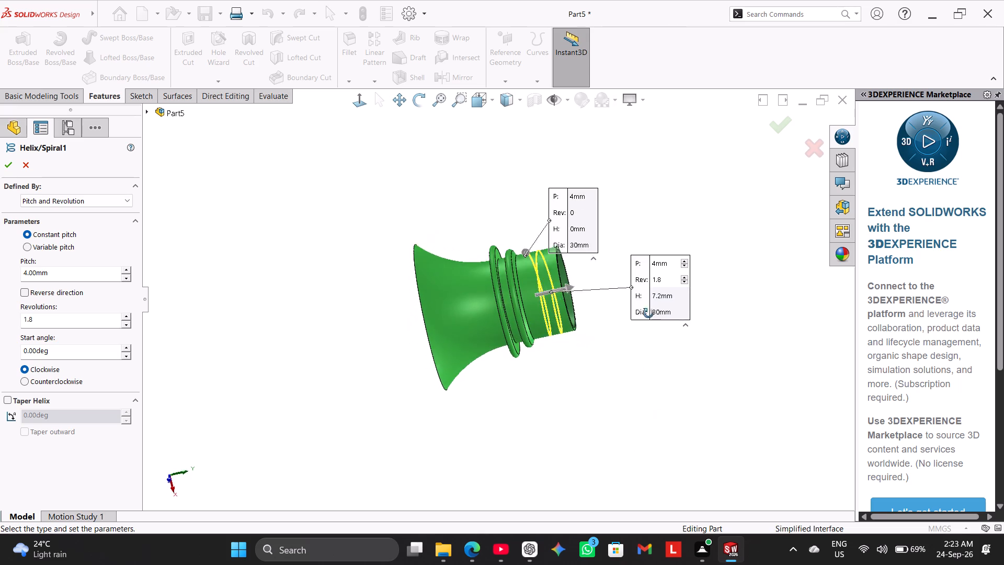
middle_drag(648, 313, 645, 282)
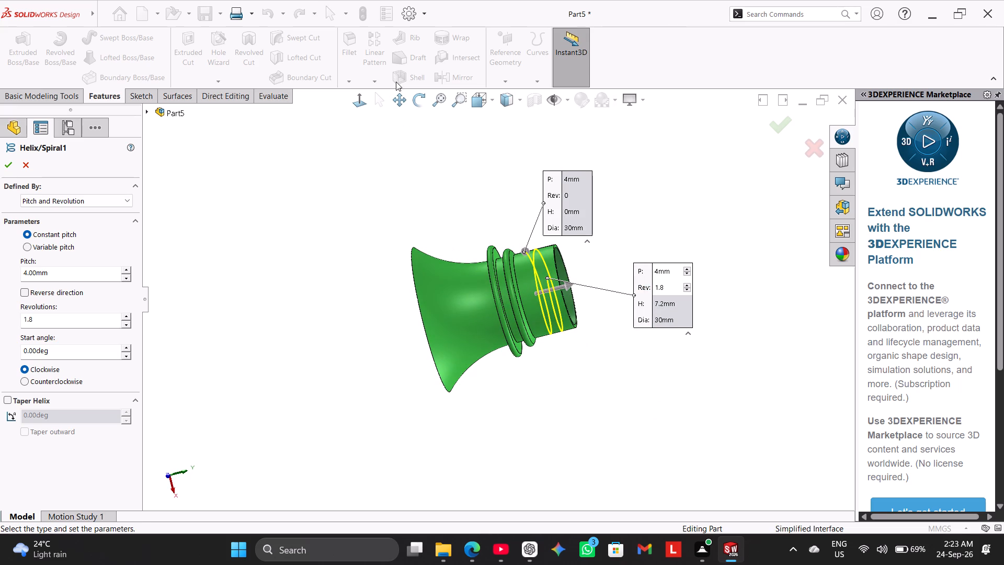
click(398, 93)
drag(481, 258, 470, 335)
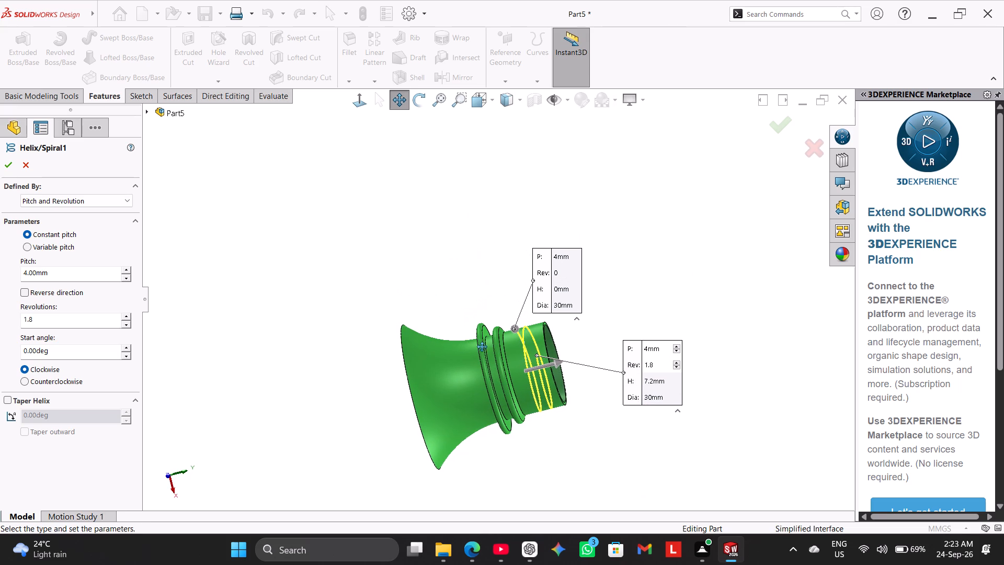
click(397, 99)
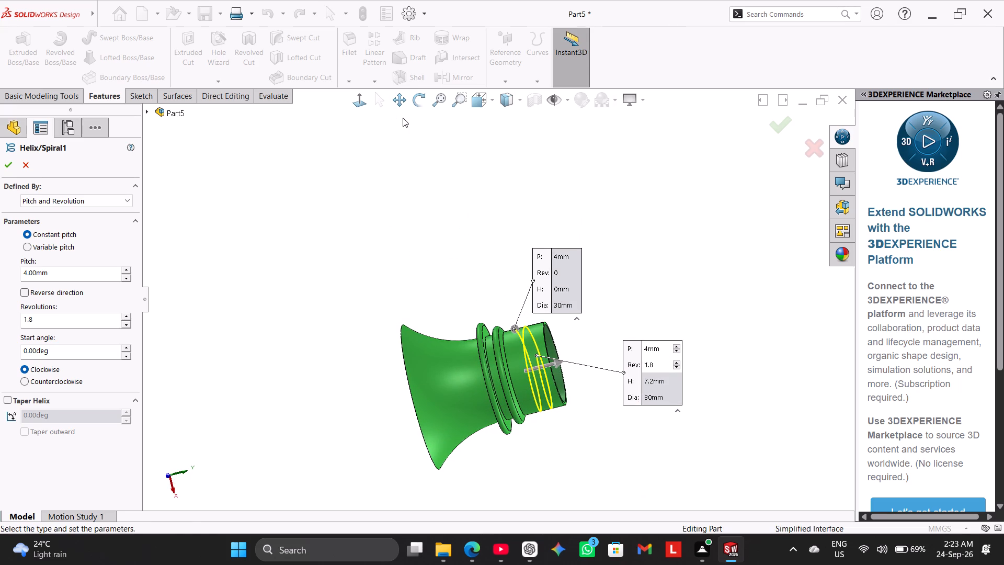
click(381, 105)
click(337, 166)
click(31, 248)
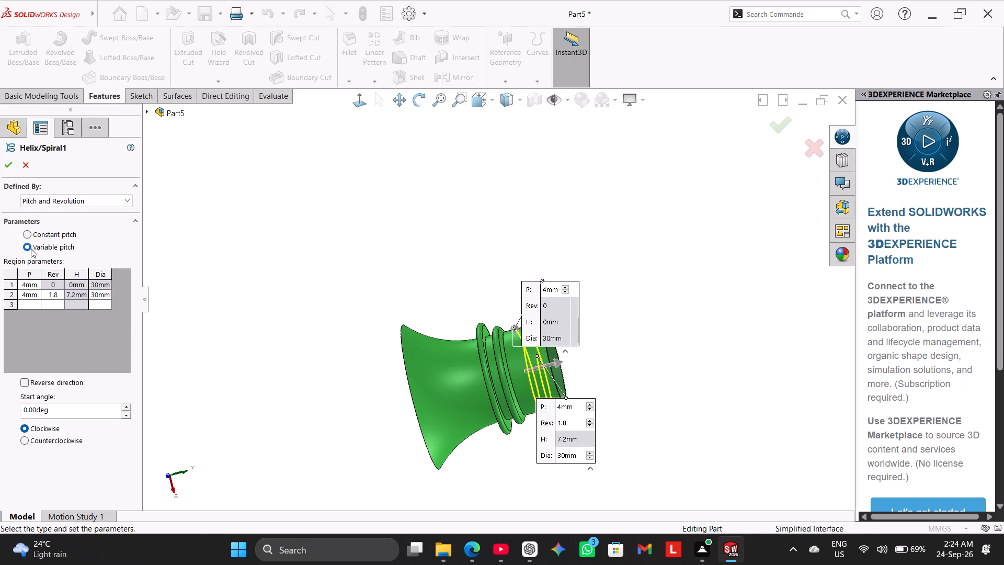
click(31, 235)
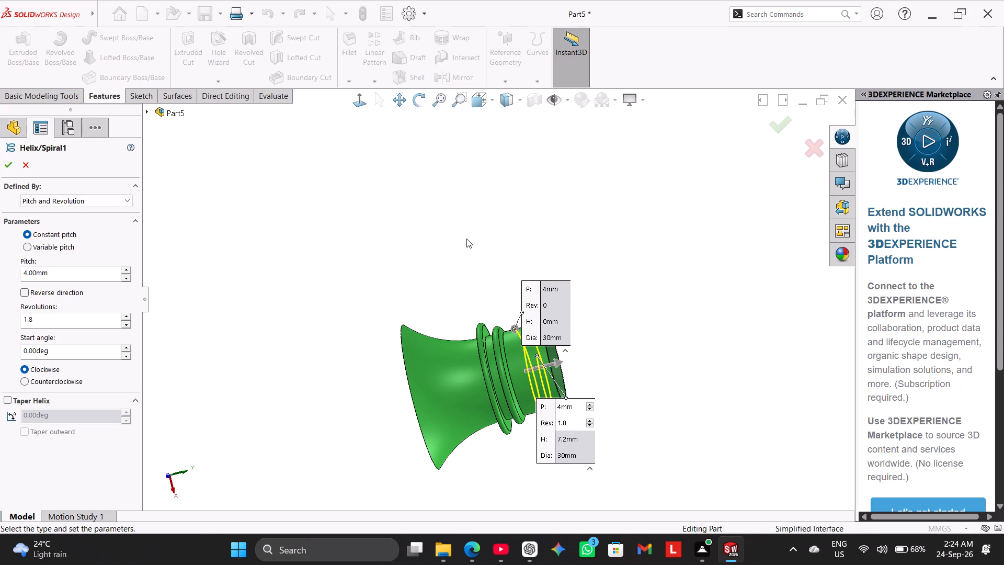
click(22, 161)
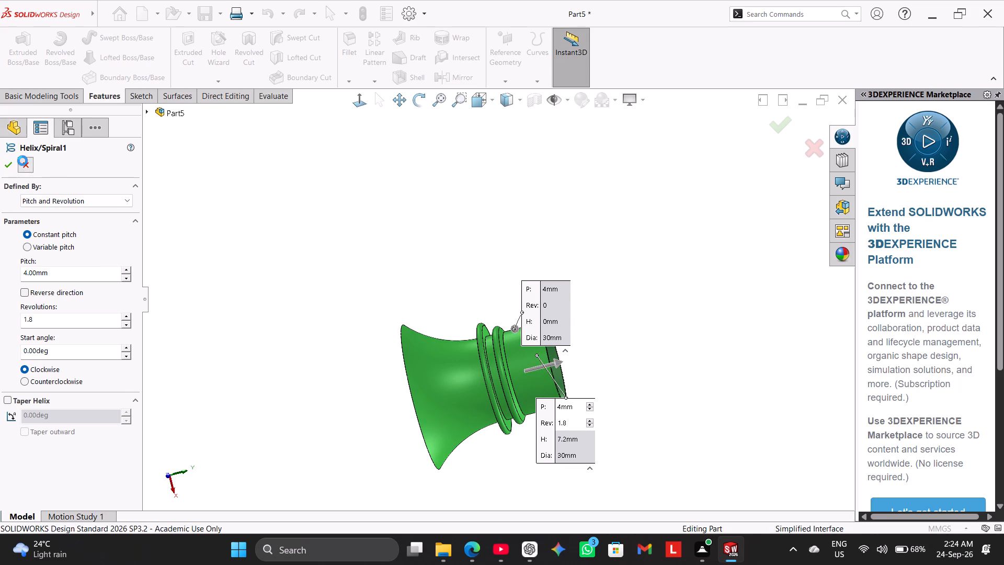
Edit Helix/Spiral2, the tapered lead-in at the lower end of the thread path, to run in the reverse direction.
right_click(43, 360)
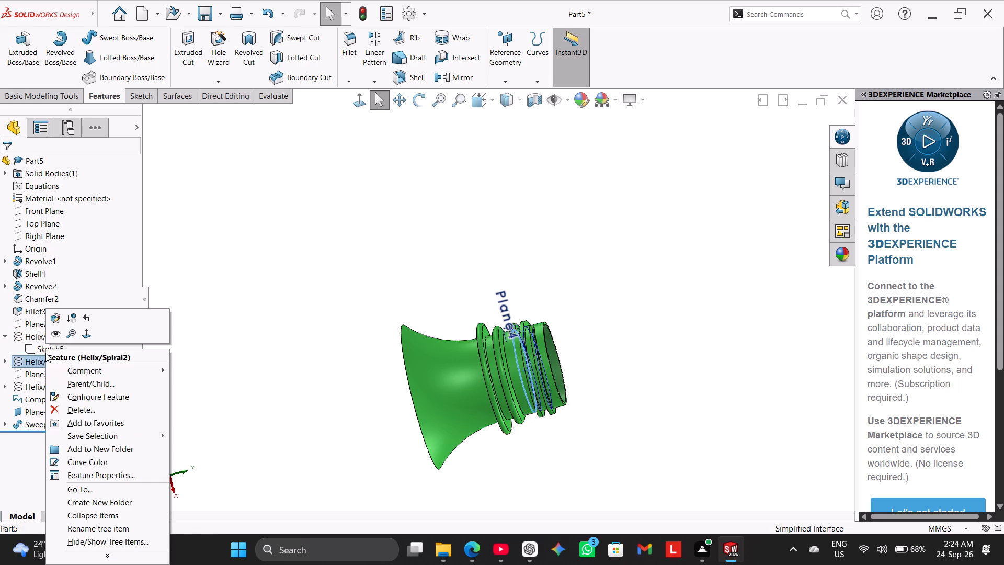
click(54, 322)
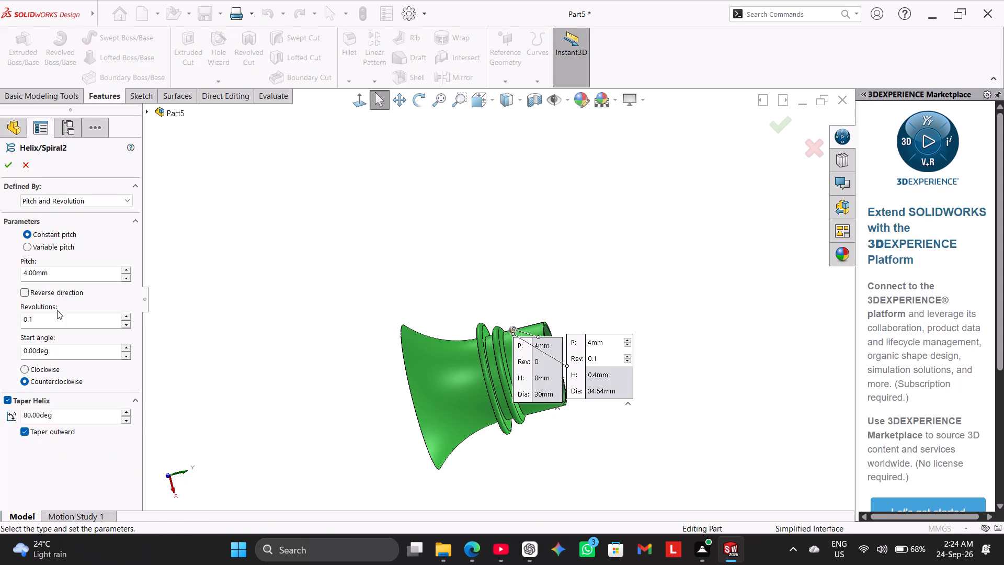
middle_drag(271, 284, 268, 448)
scroll(347, 361, down, 2)
scroll(486, 308, down, 2)
scroll(610, 312, down, 2)
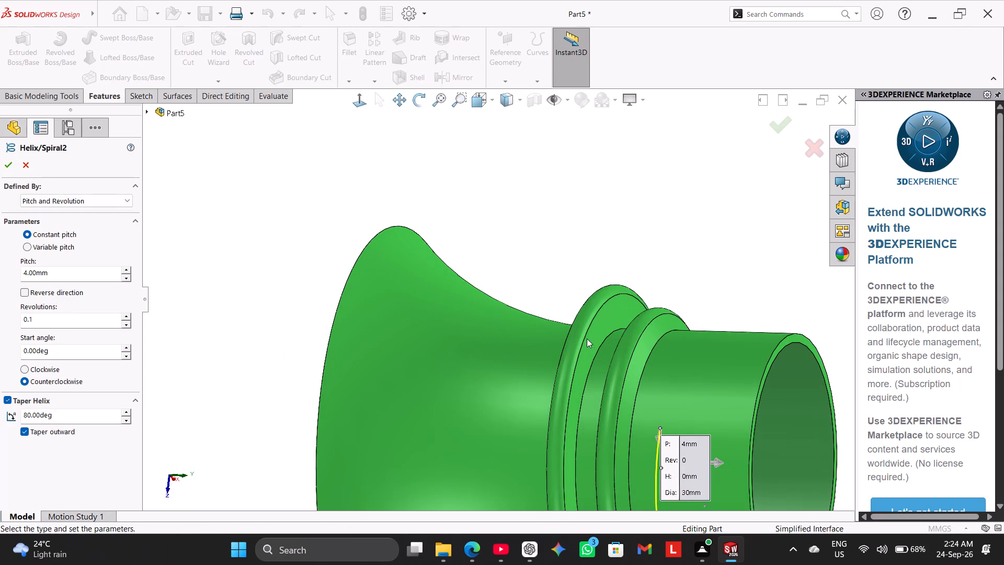
scroll(584, 329, up, 2)
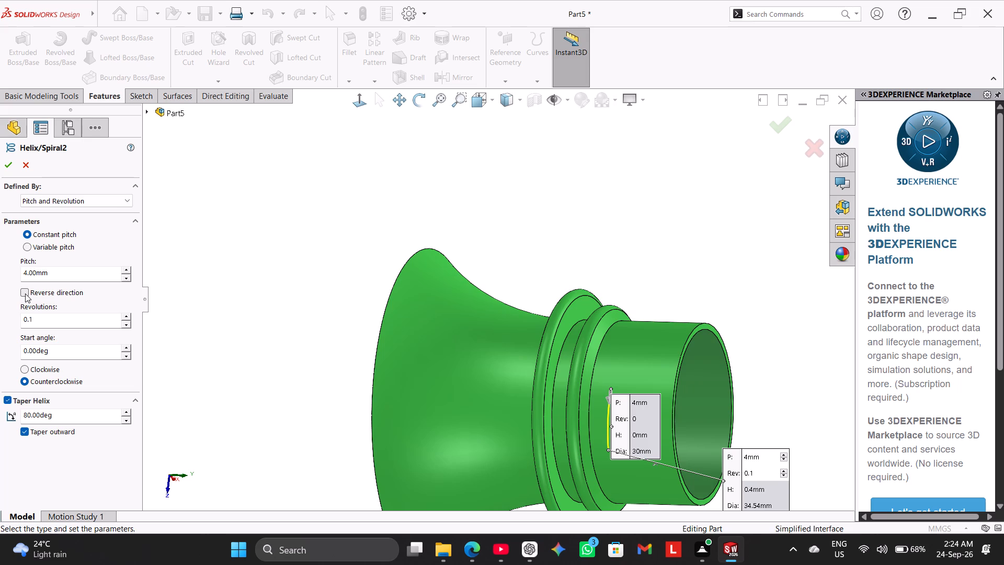
click(25, 292)
click(4, 164)
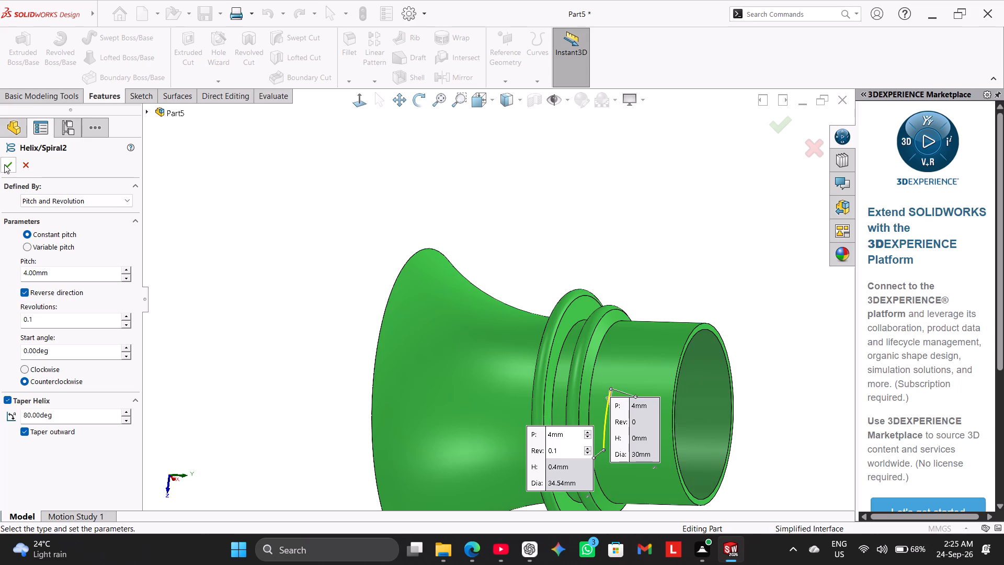
Examine the rebuilt neck thread from several angles, close up on its lower end beside Plane4.
right_drag(243, 300, 372, 218)
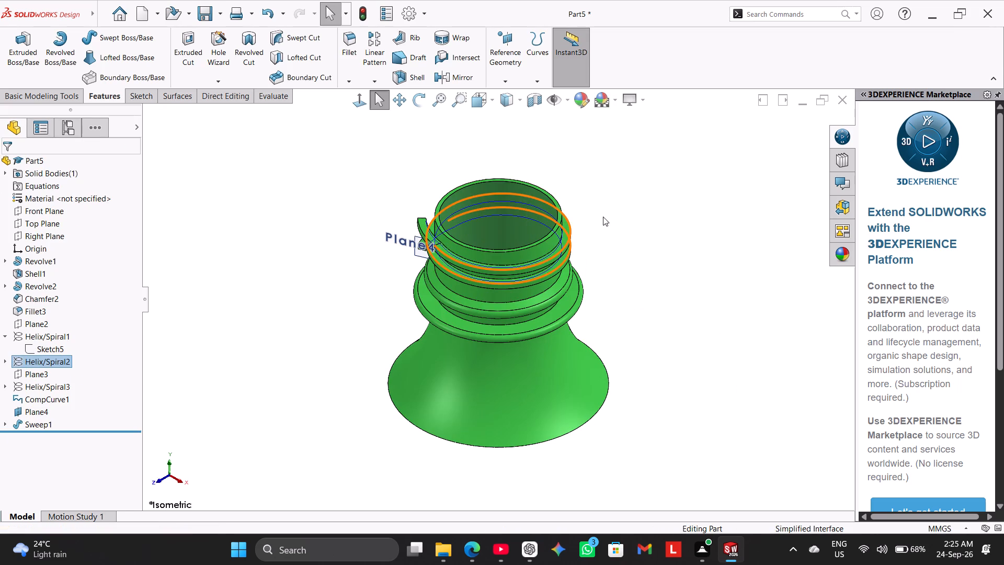
right_drag(333, 322, 387, 179)
right_drag(229, 319, 344, 172)
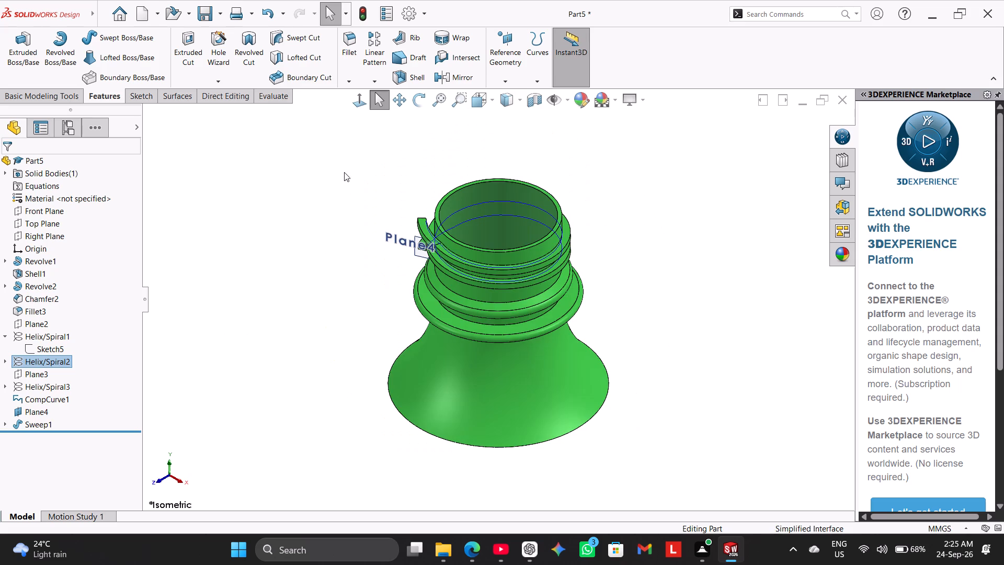
middle_drag(387, 242, 460, 313)
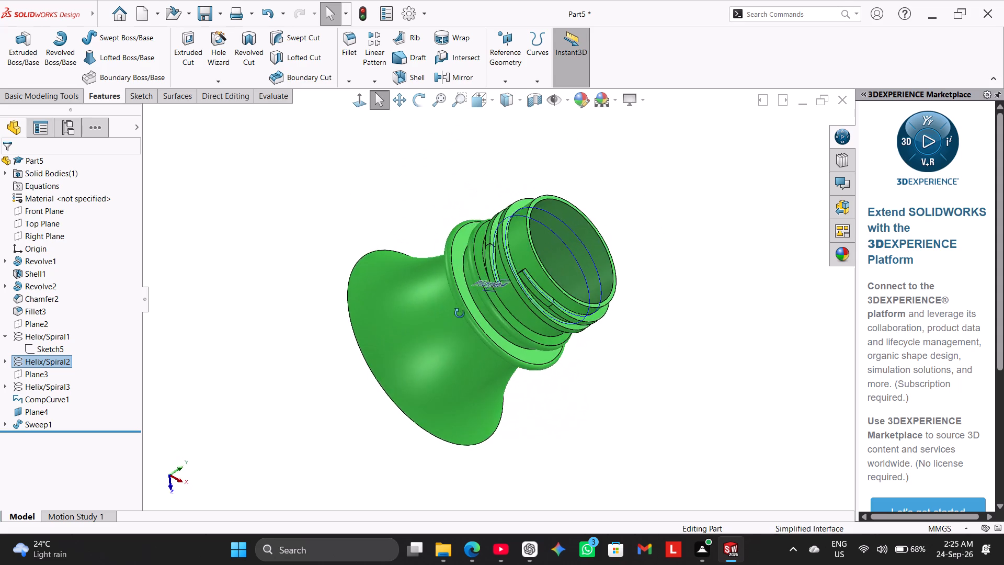
middle_drag(460, 313, 438, 334)
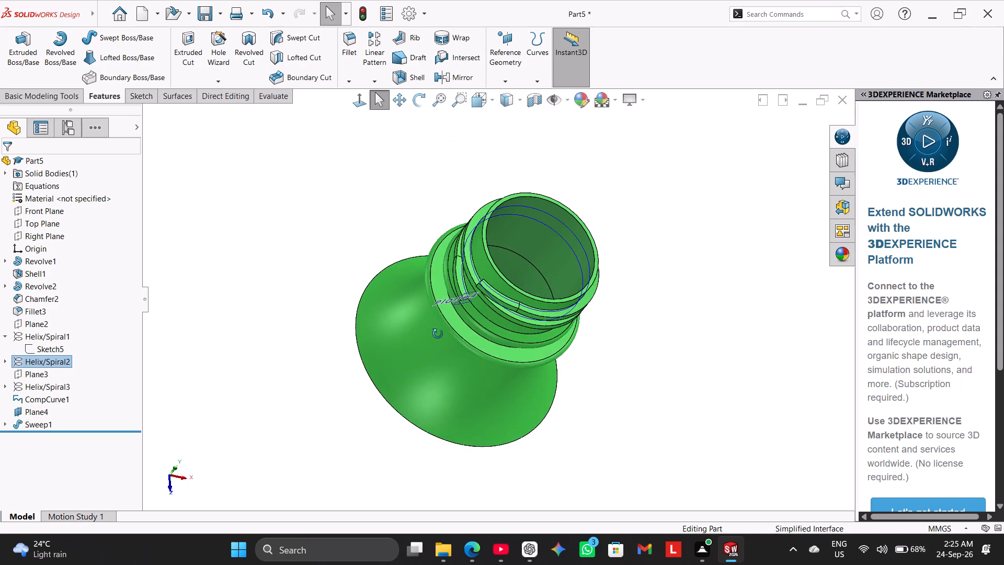
middle_drag(438, 334, 434, 328)
scroll(449, 304, down, 6)
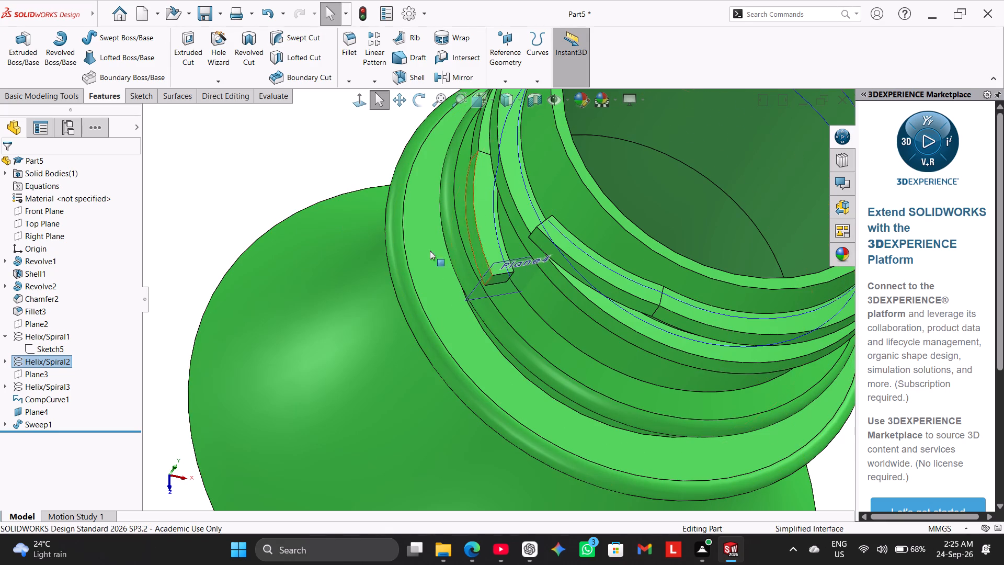
Open Helix/Spiral2 for editing and compare its previewed path with Reverse direction off and on.
right_click(50, 358)
click(64, 318)
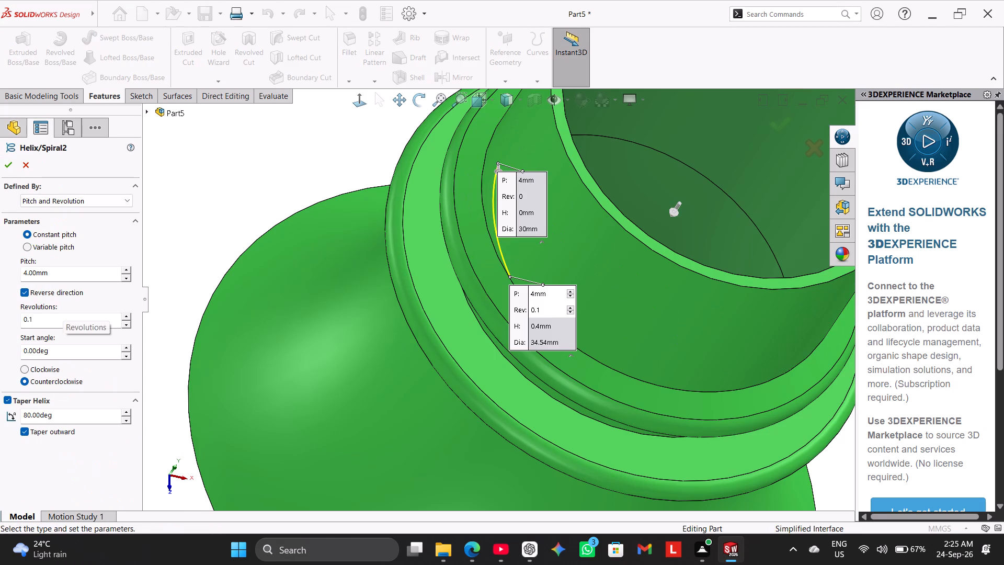
click(27, 293)
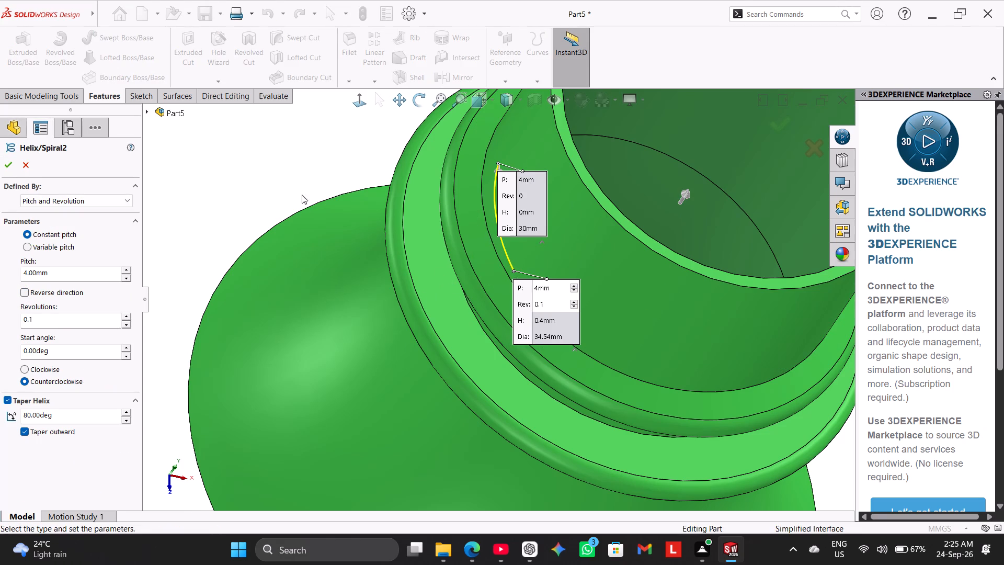
middle_drag(300, 161, 293, 152)
scroll(307, 169, down, 1)
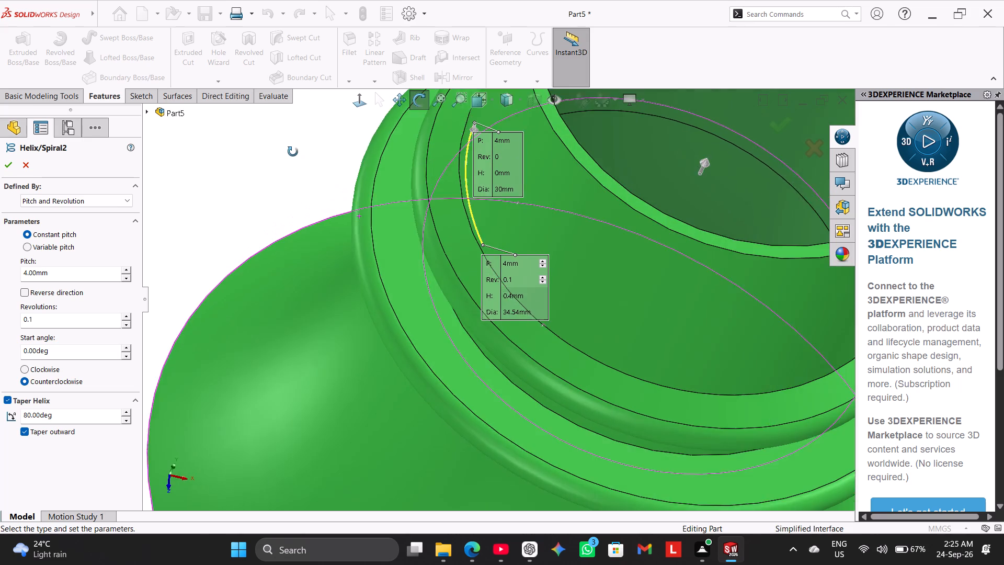
middle_drag(293, 152, 287, 149)
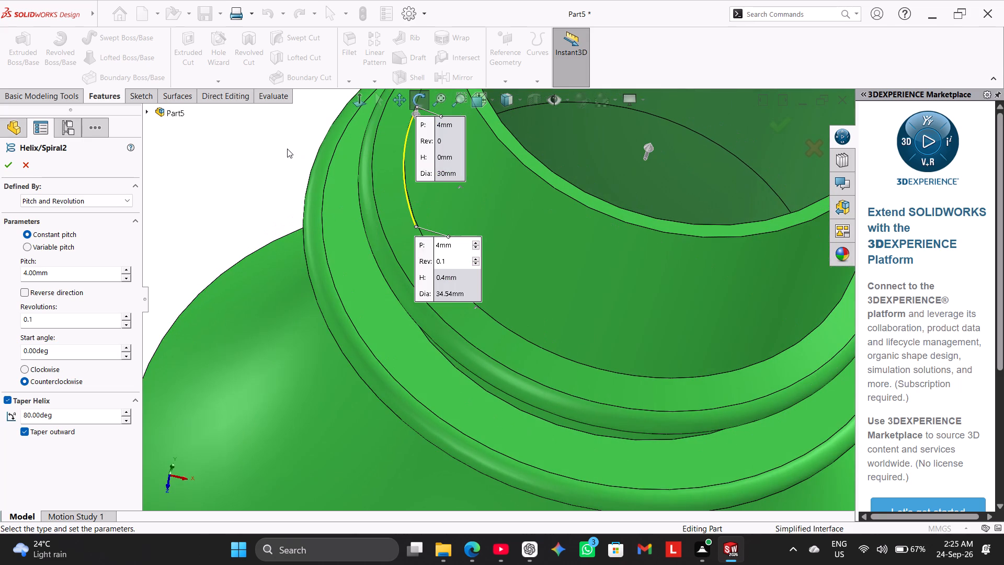
click(26, 295)
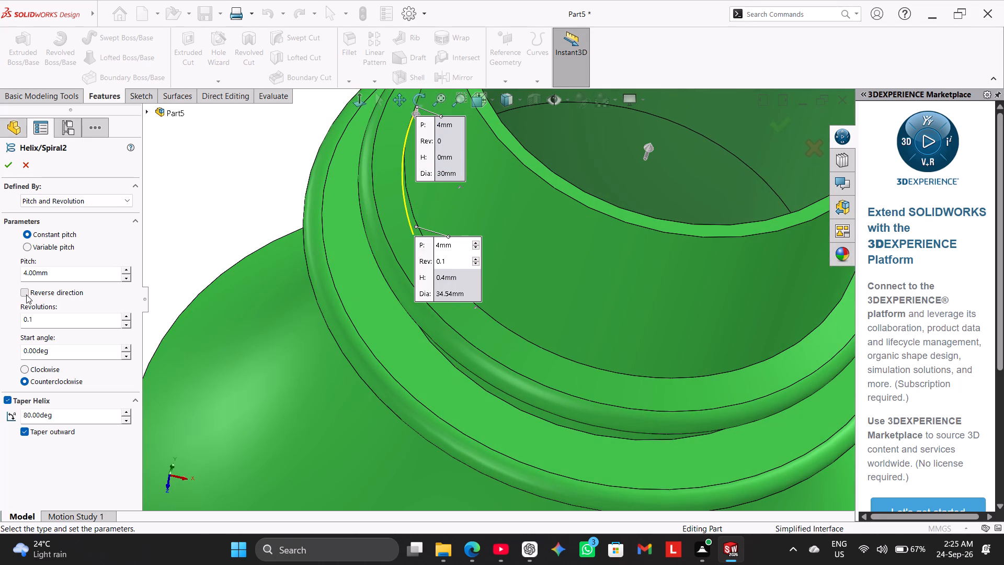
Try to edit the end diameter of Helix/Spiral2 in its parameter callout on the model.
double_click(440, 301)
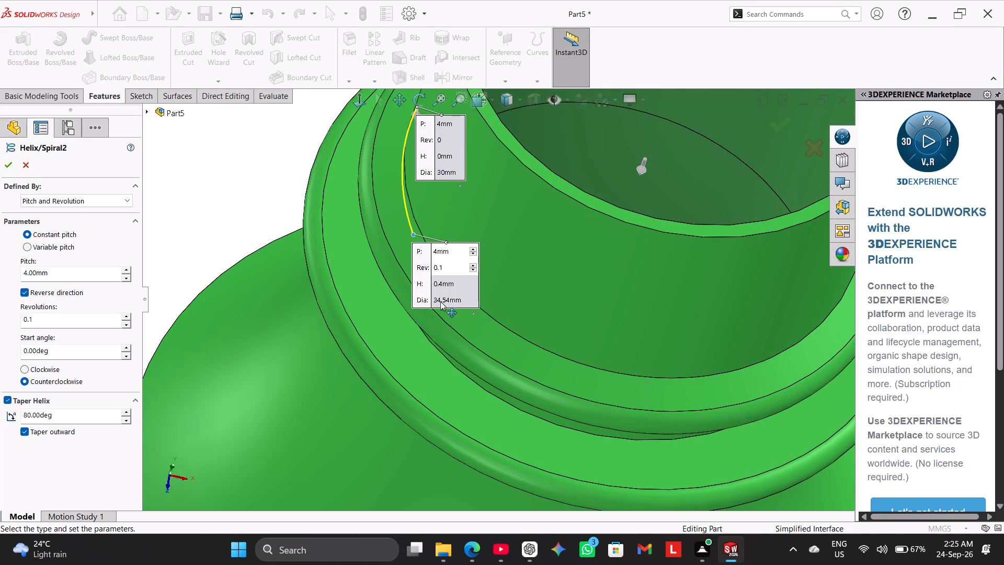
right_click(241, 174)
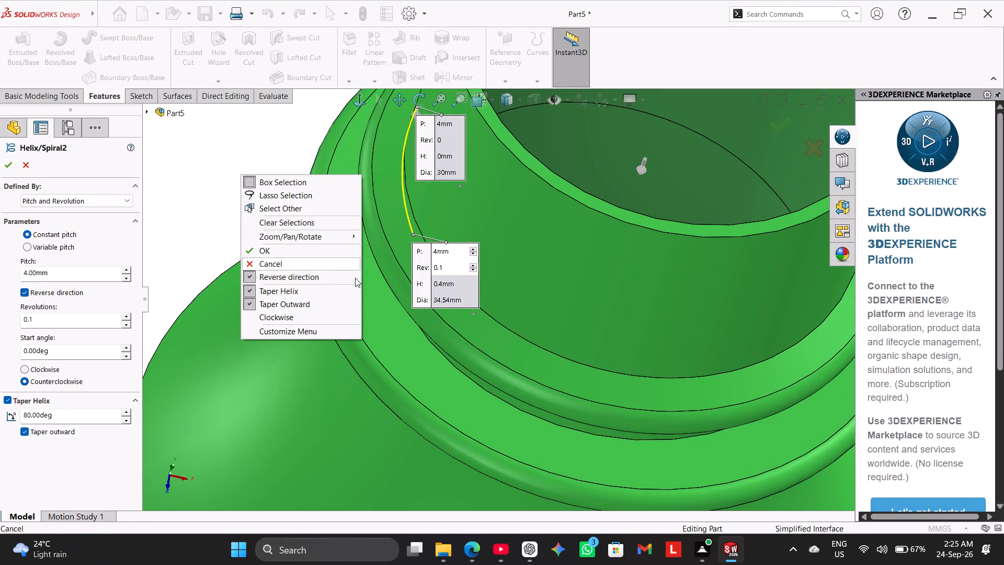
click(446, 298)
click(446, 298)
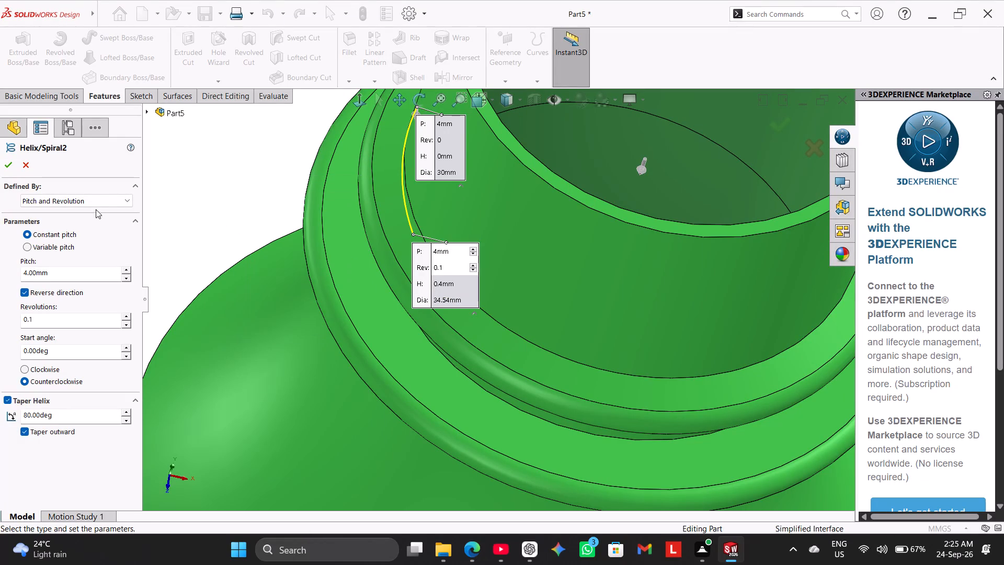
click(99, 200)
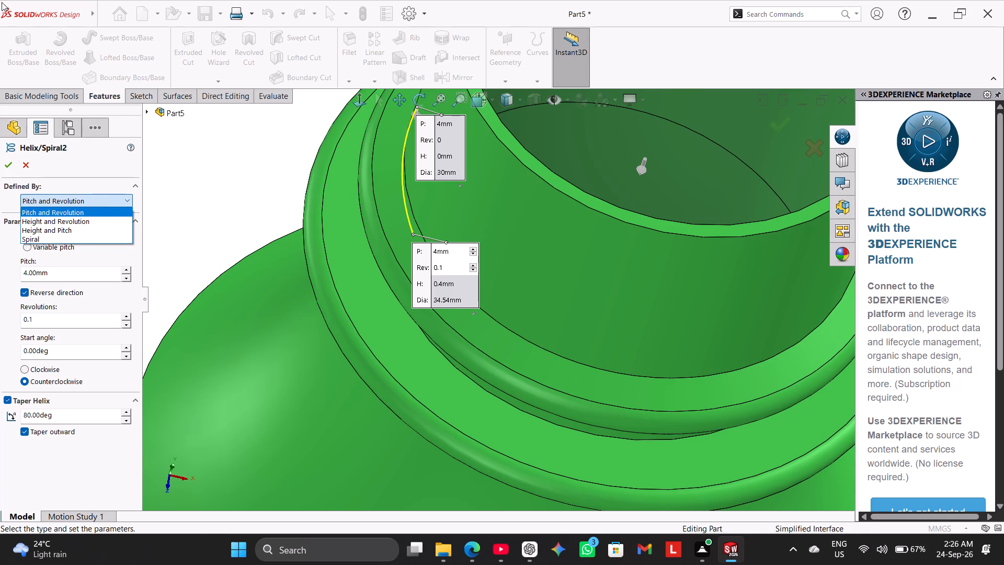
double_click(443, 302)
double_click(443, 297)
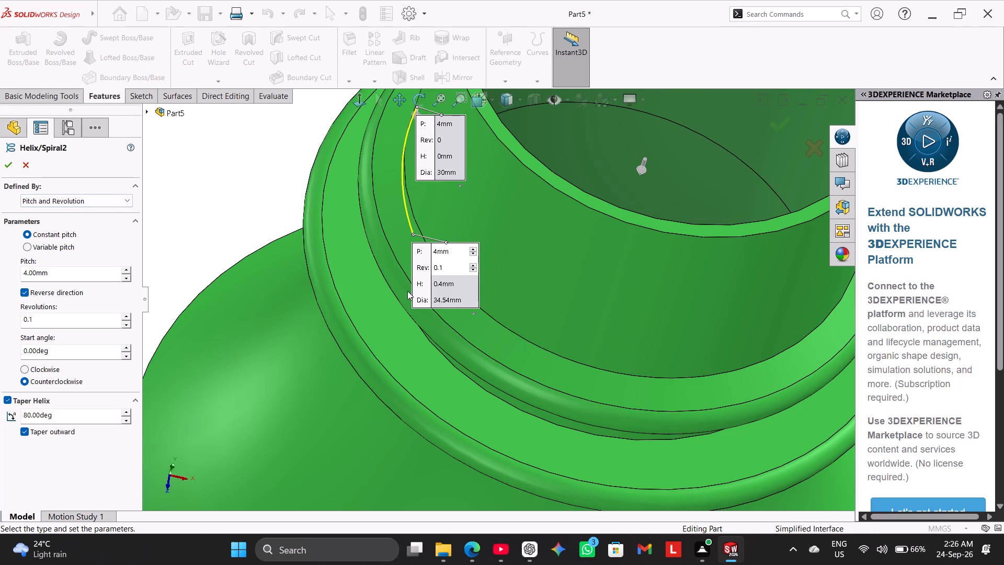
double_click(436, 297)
Turn off the outward taper of Helix/Spiral2 so the lower thread end runs inward, and accept the edit.
click(28, 431)
click(28, 431)
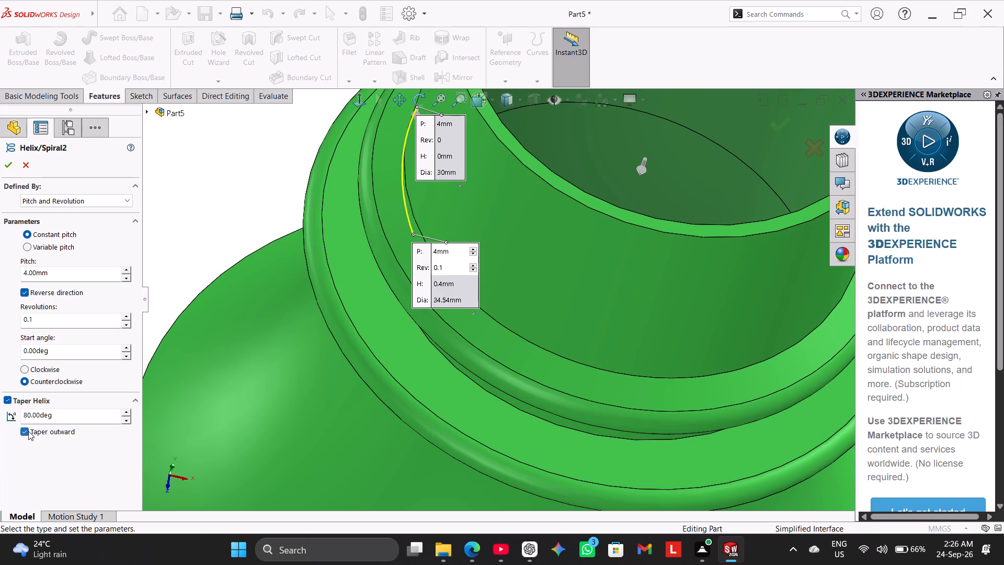
click(28, 431)
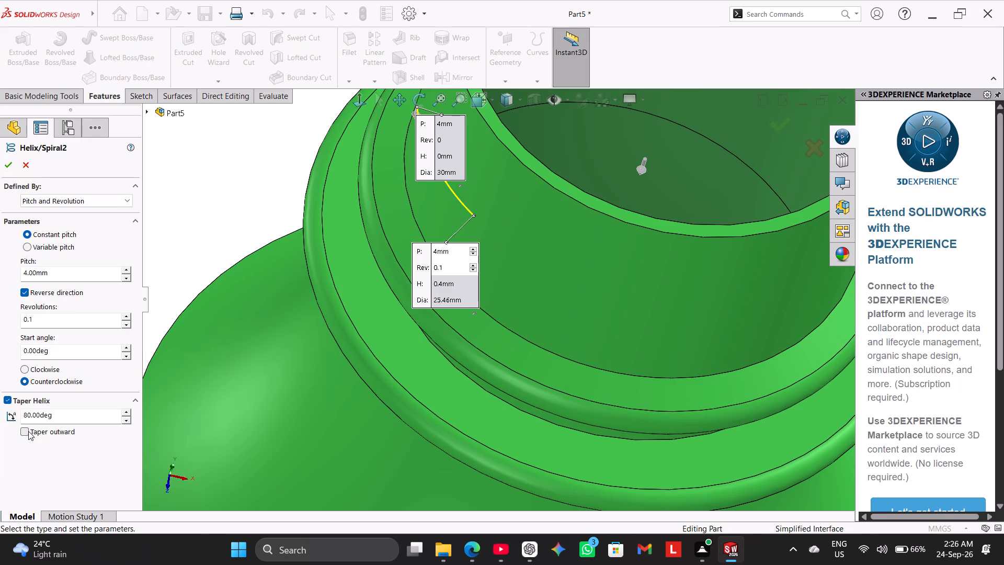
click(28, 431)
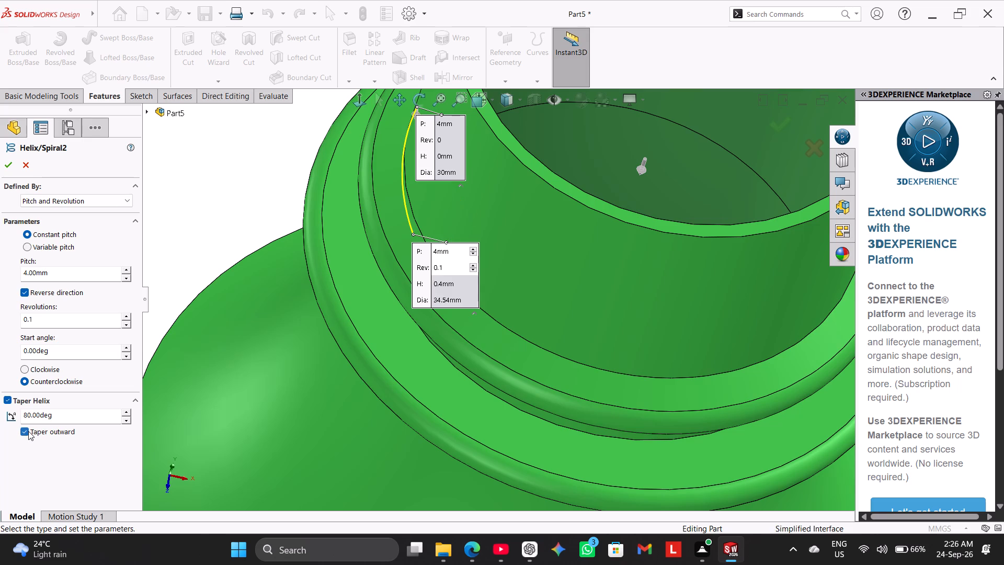
click(28, 431)
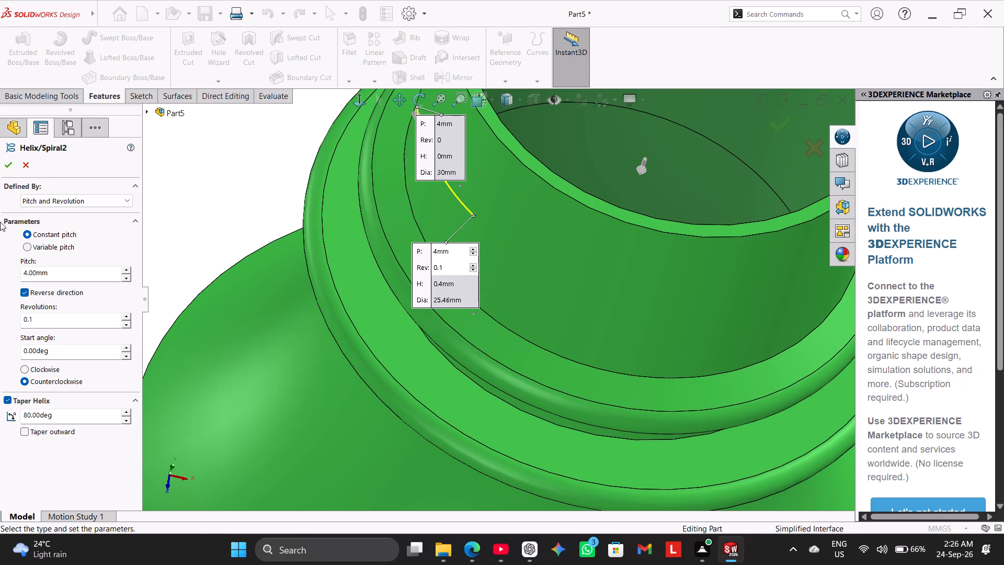
click(3, 160)
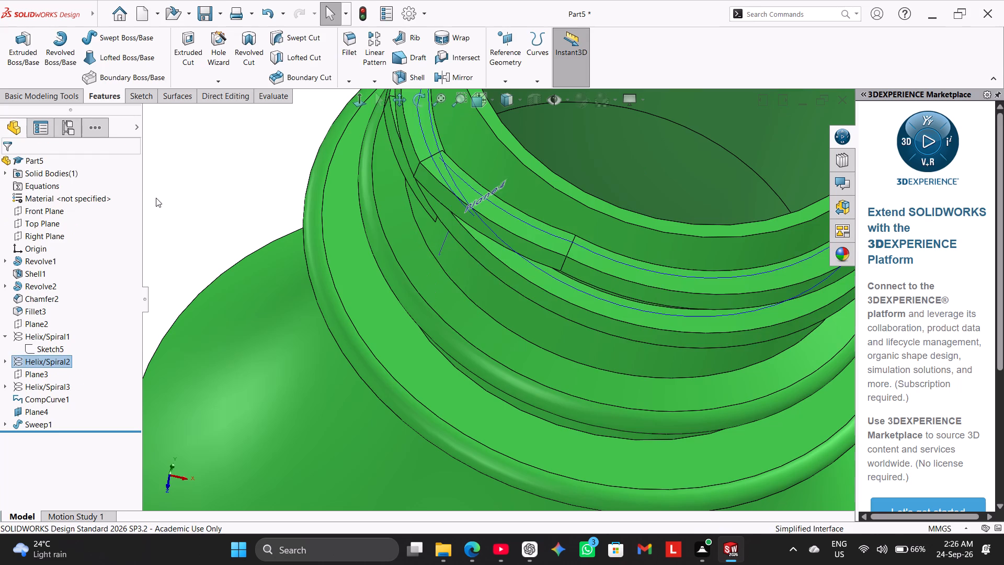
Edit Helix/Spiral3 at the upper thread end to turn off its outward taper, keeping the 80-degree taper angle.
middle_drag(177, 198, 192, 179)
scroll(396, 181, up, 2)
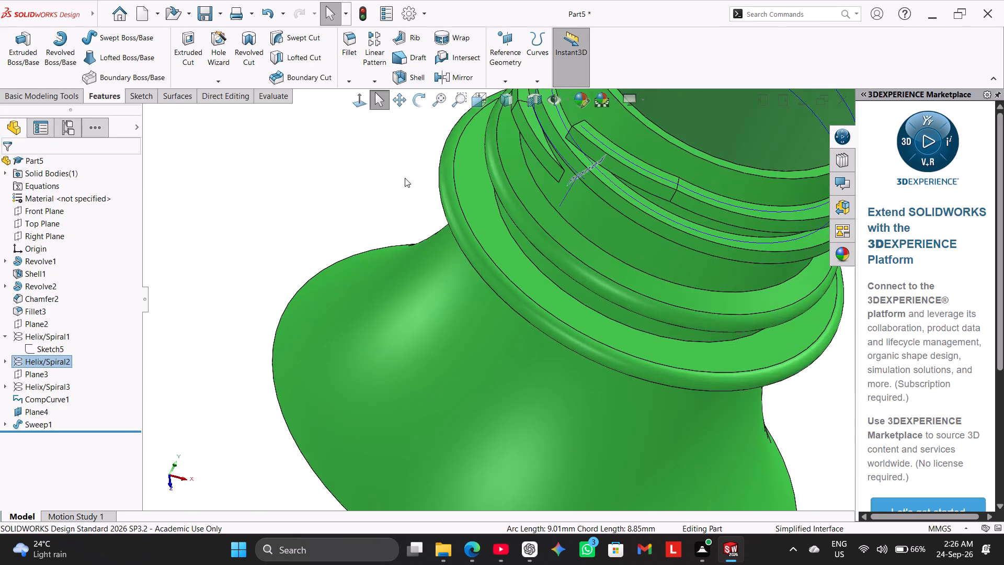
scroll(471, 159, down, 1)
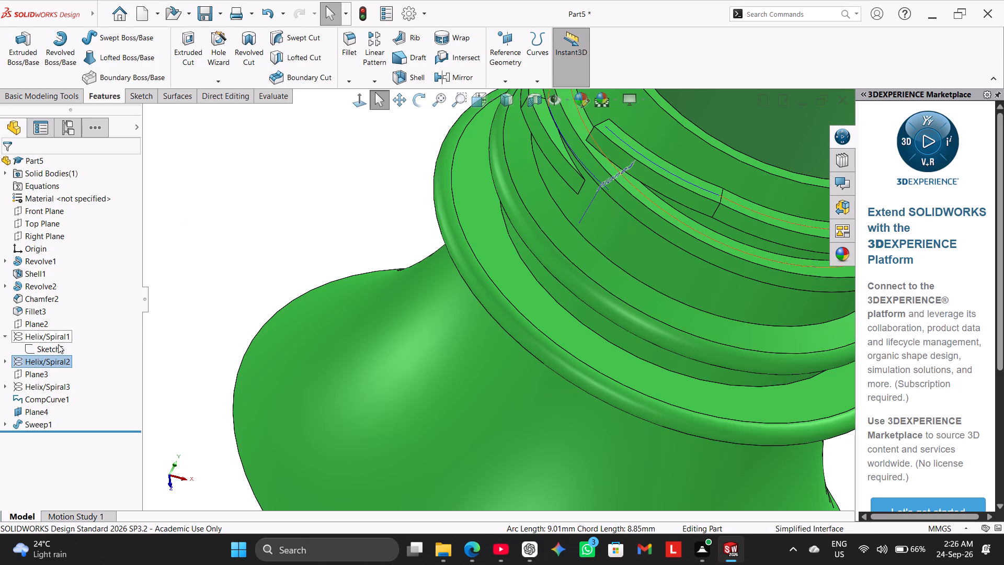
right_click(53, 390)
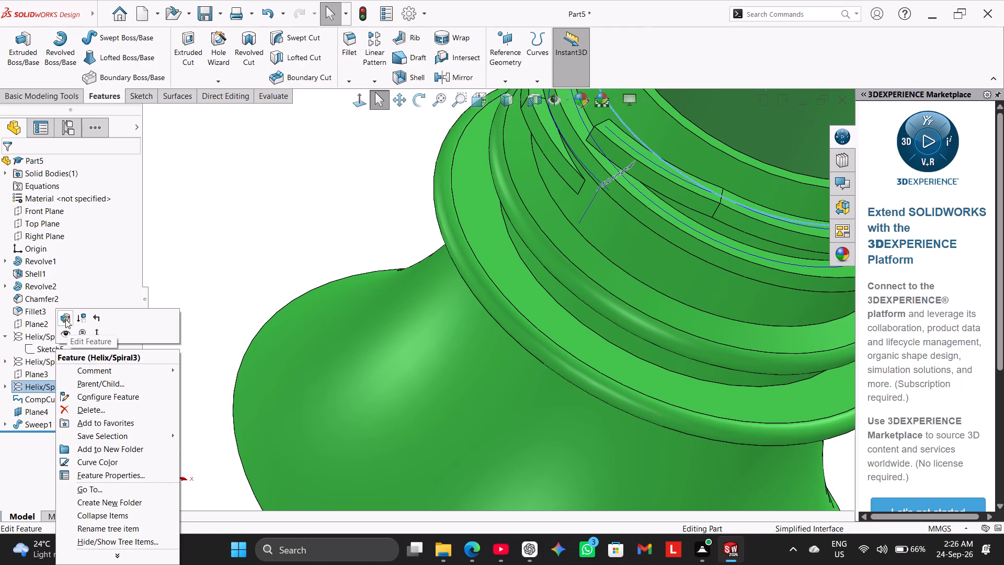
click(65, 319)
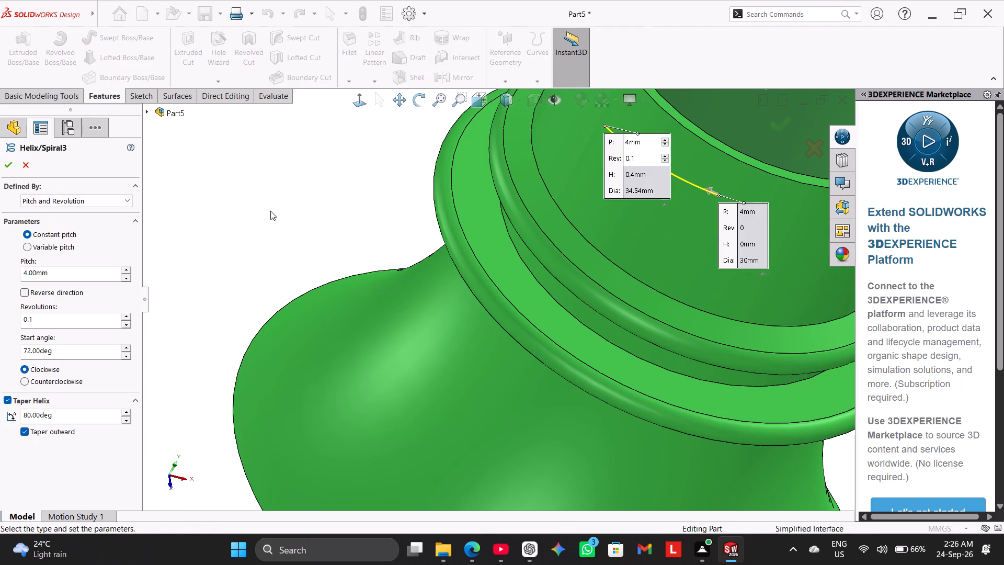
middle_drag(278, 185, 288, 195)
scroll(288, 196, up, 1)
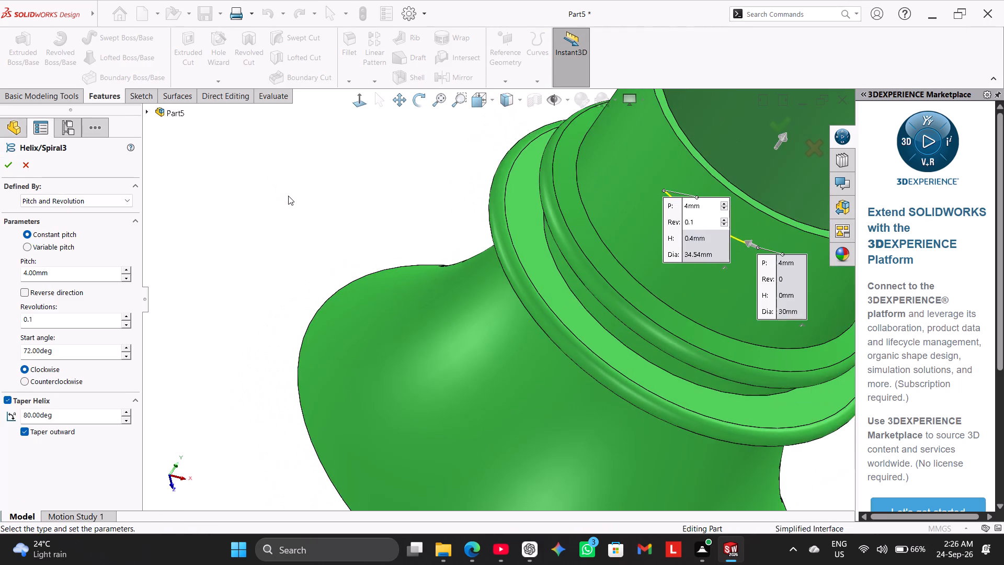
scroll(288, 196, up, 2)
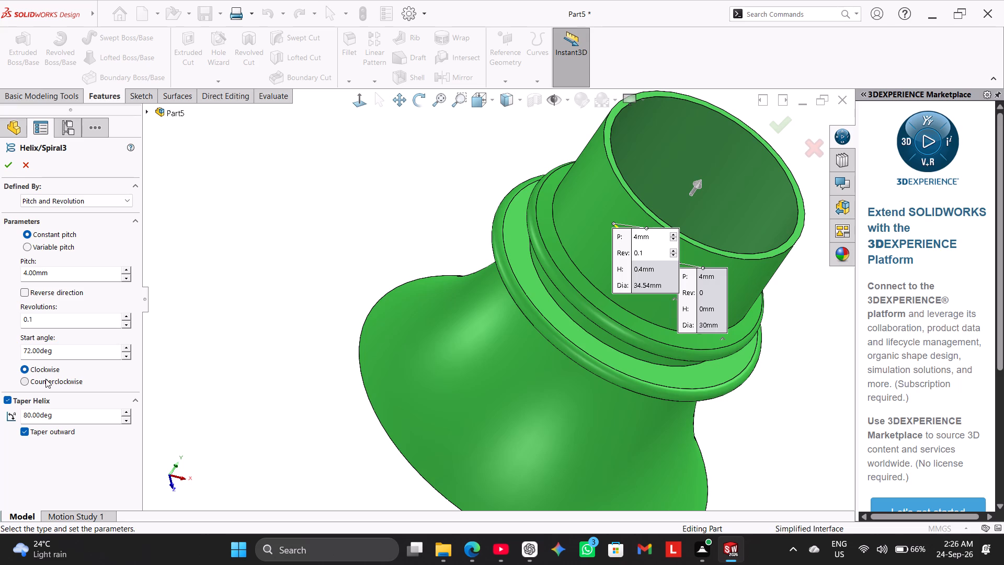
click(30, 429)
click(8, 166)
Hide the reference plane Plane4 beside the neck thread.
middle_drag(275, 238, 284, 225)
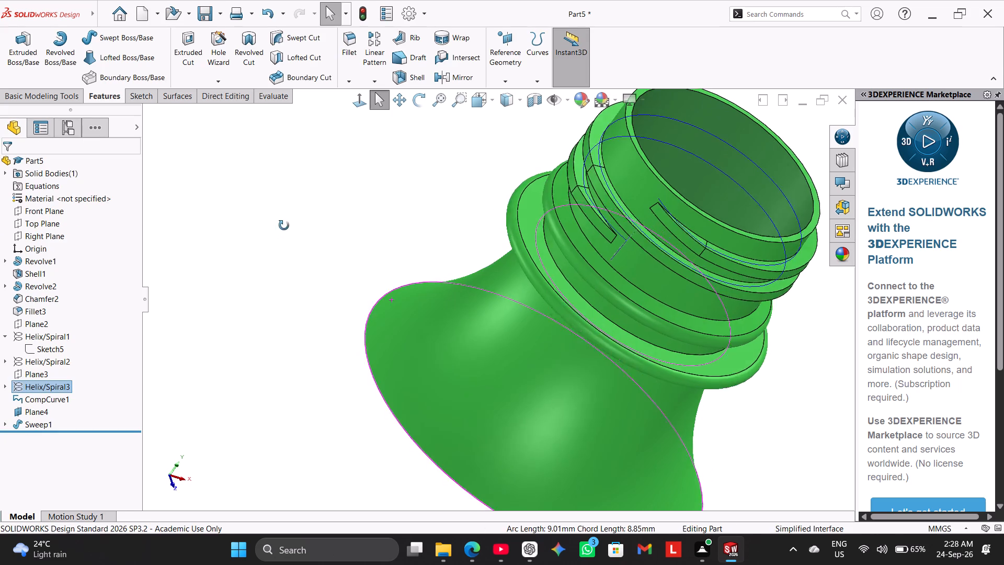
middle_drag(284, 225, 295, 212)
right_drag(276, 282, 384, 212)
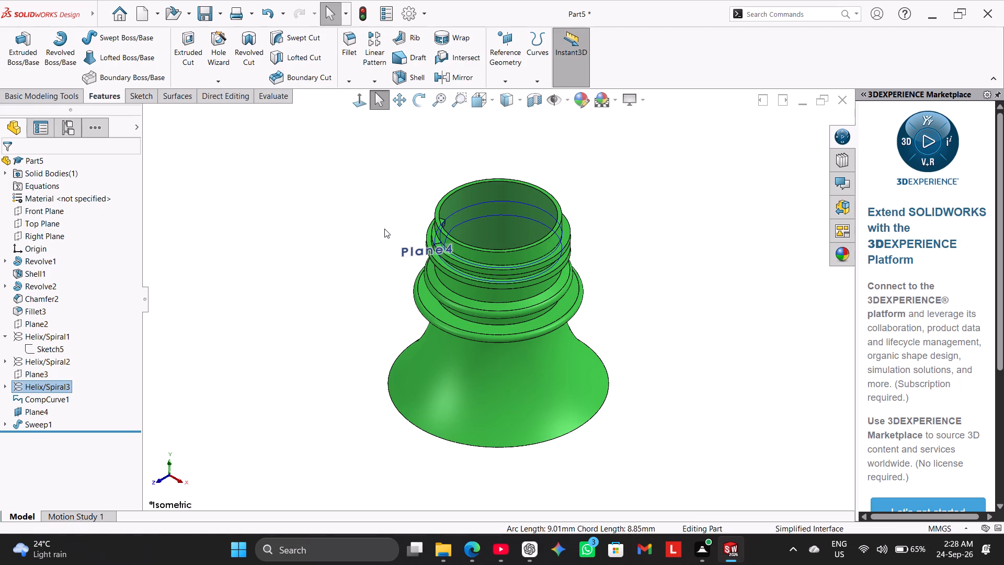
click(384, 229)
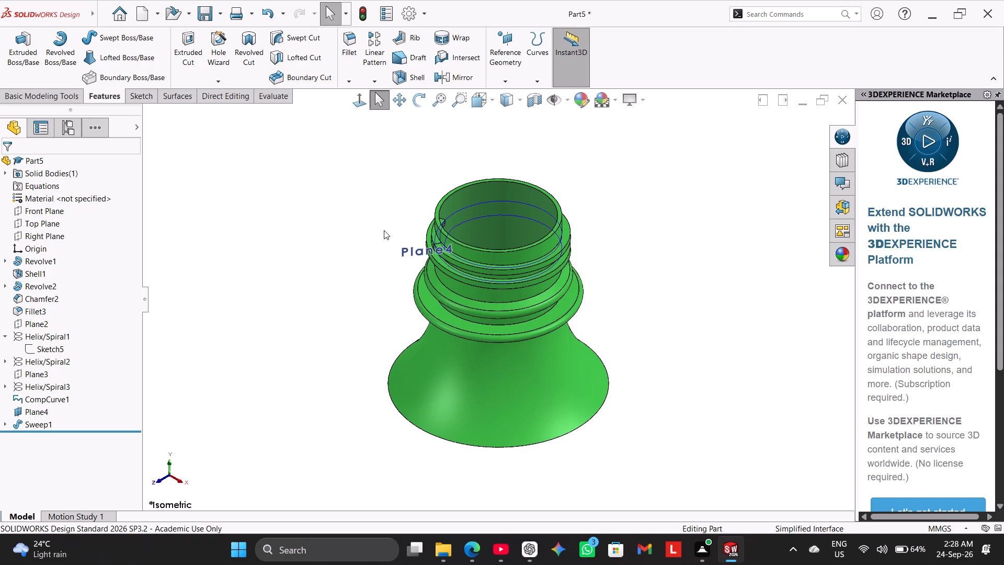
drag(327, 280, 385, 218)
click(340, 255)
right_click(36, 411)
click(69, 309)
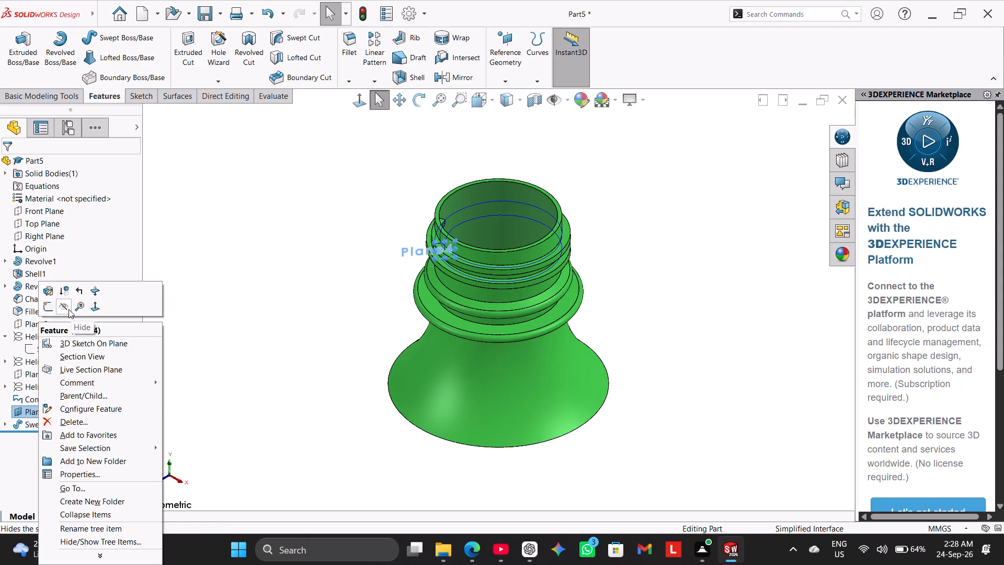
click(233, 279)
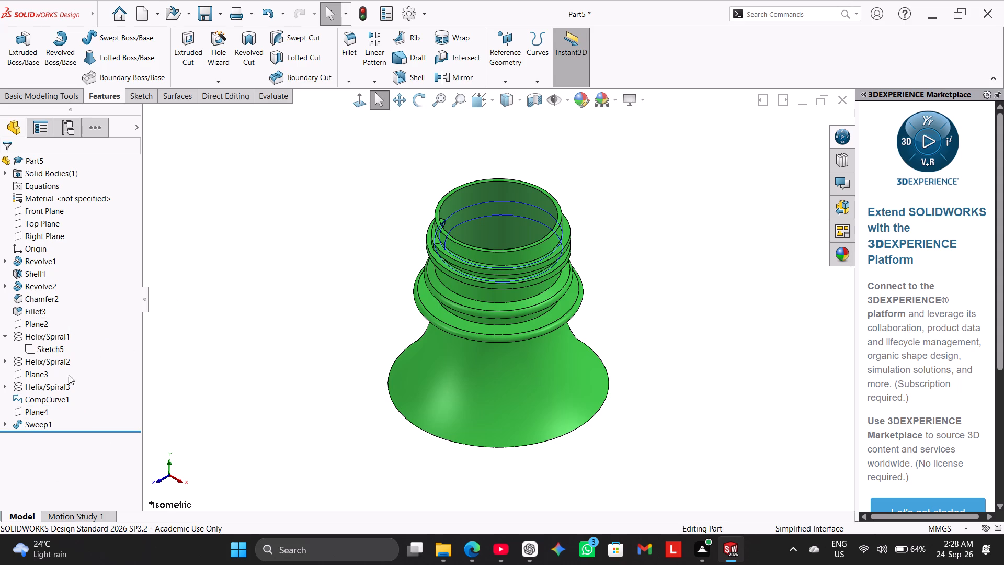
Hide the composite curve CompCurve1 that runs along the neck thread.
right_click(56, 395)
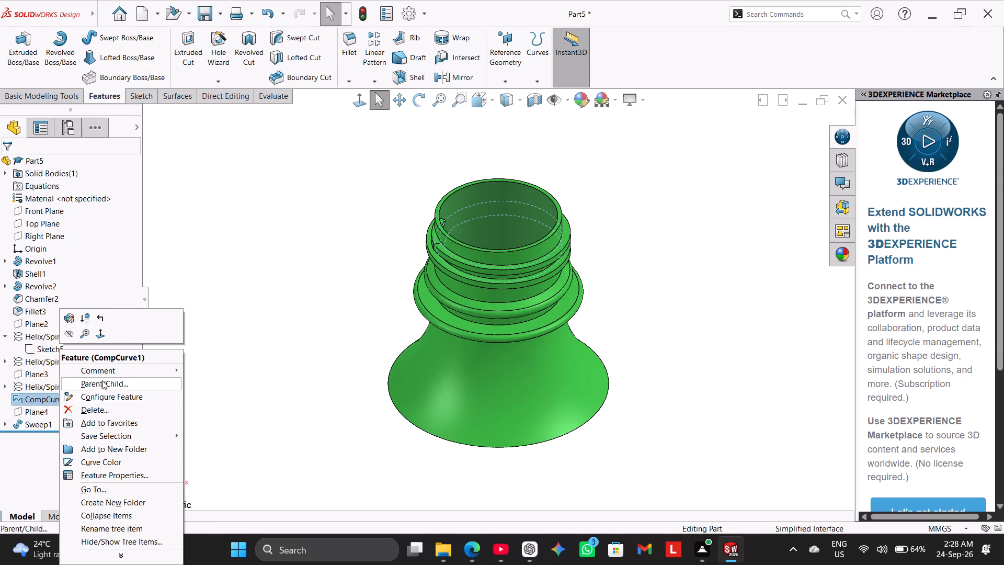
click(300, 331)
middle_drag(312, 315, 321, 257)
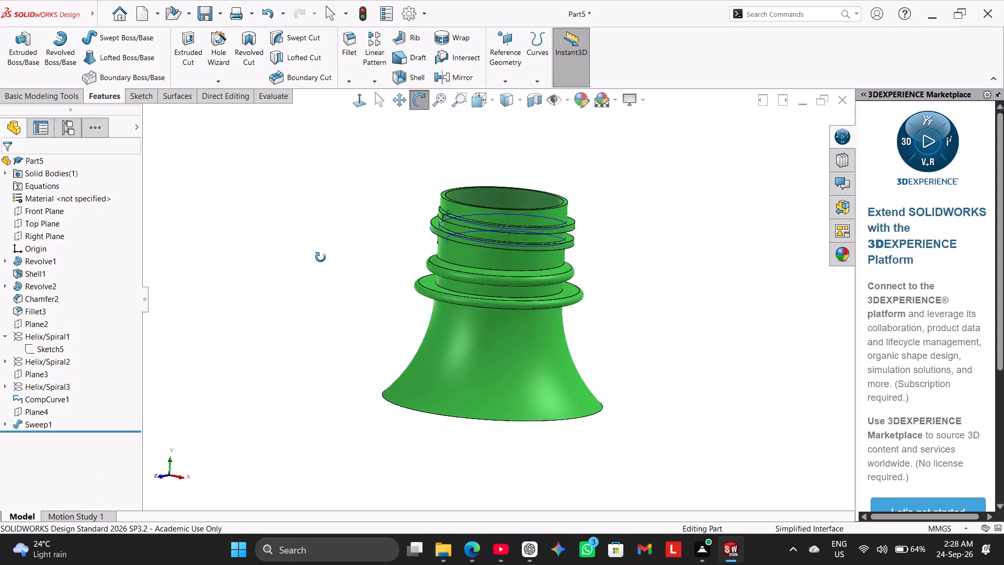
middle_drag(321, 257, 323, 248)
scroll(396, 226, down, 3)
scroll(482, 253, down, 2)
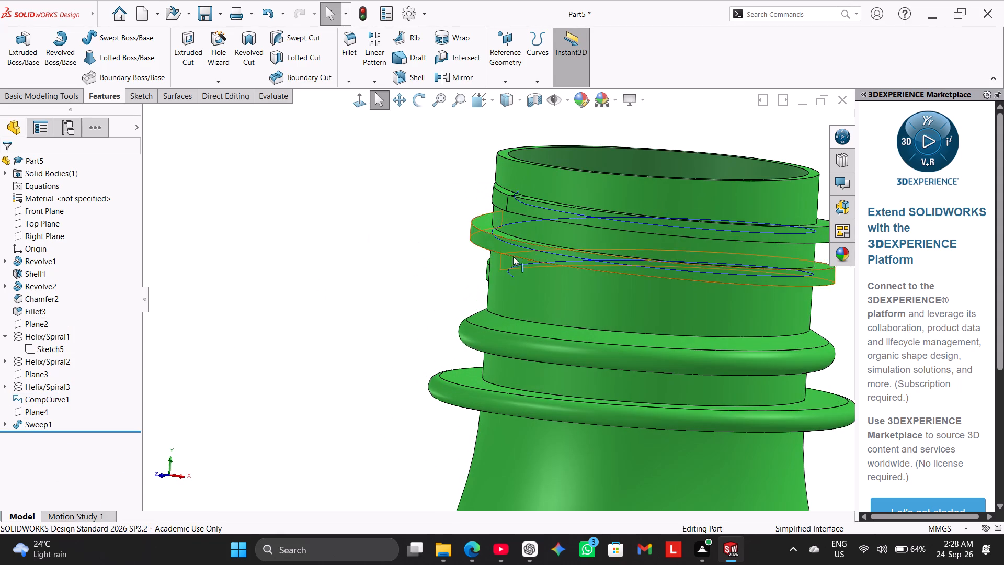
middle_drag(481, 269, 497, 256)
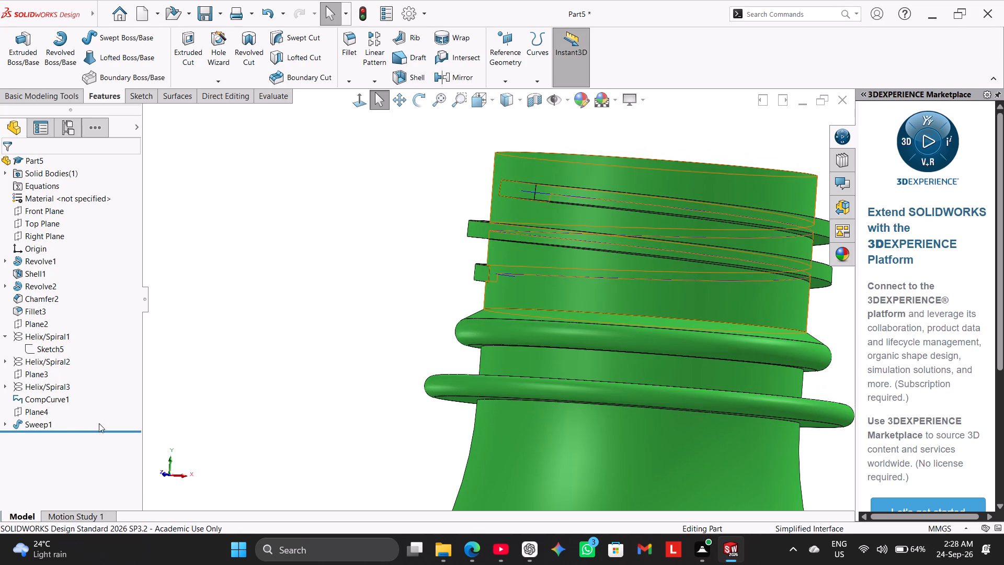
right_click(51, 401)
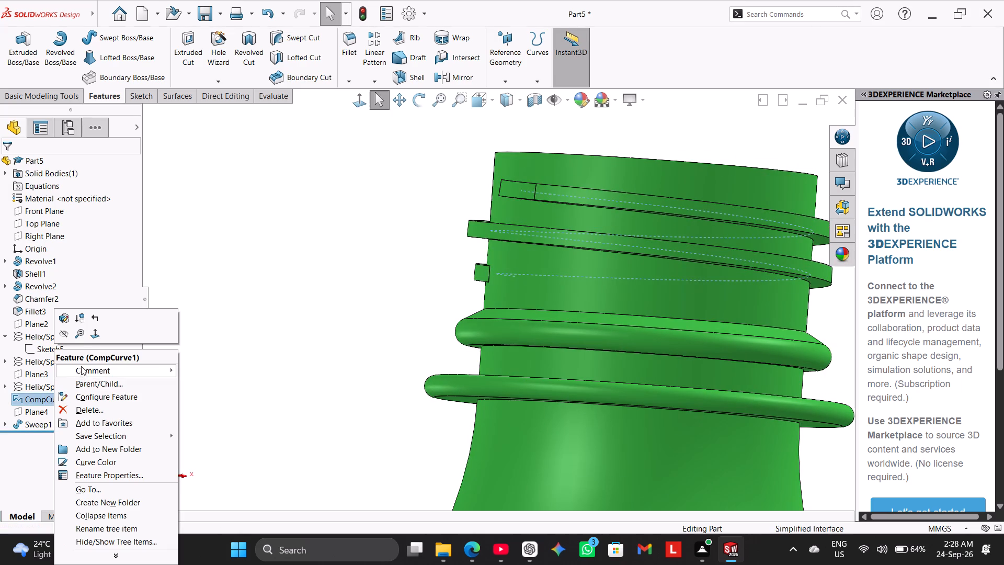
click(69, 337)
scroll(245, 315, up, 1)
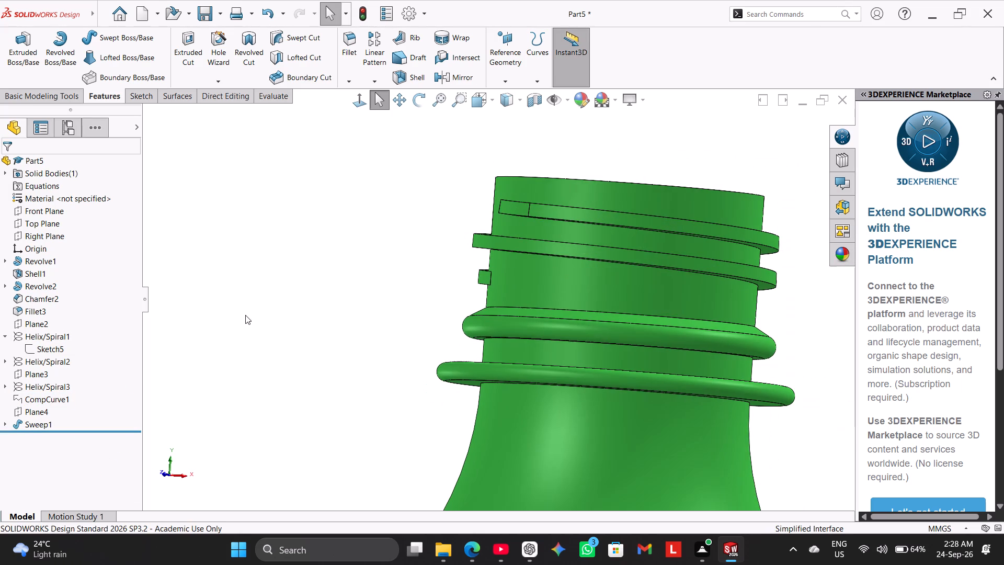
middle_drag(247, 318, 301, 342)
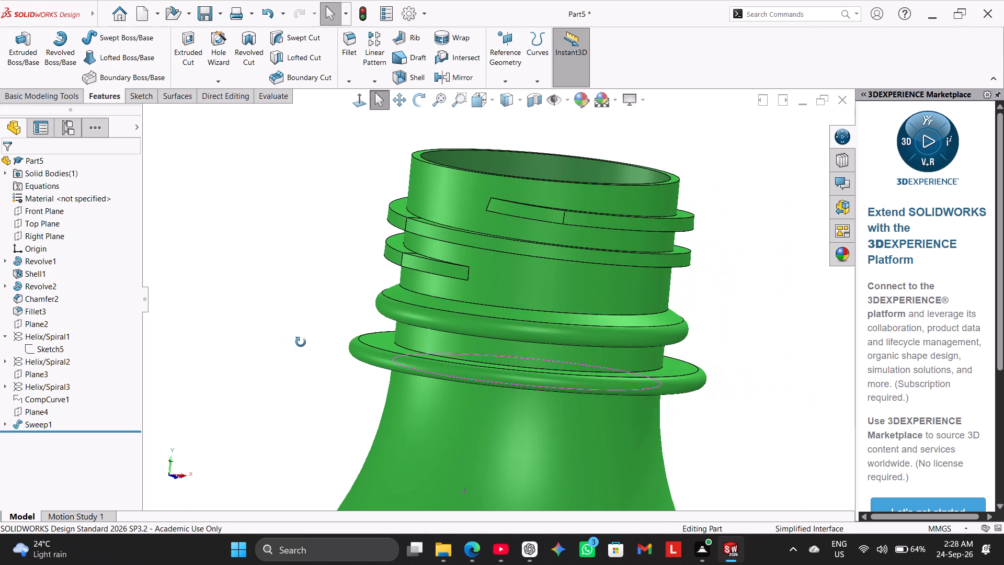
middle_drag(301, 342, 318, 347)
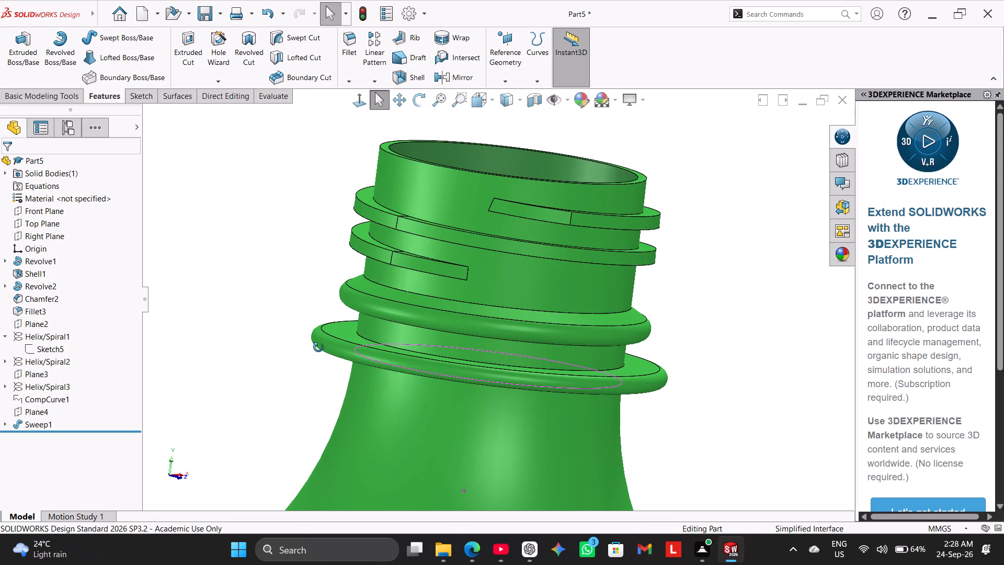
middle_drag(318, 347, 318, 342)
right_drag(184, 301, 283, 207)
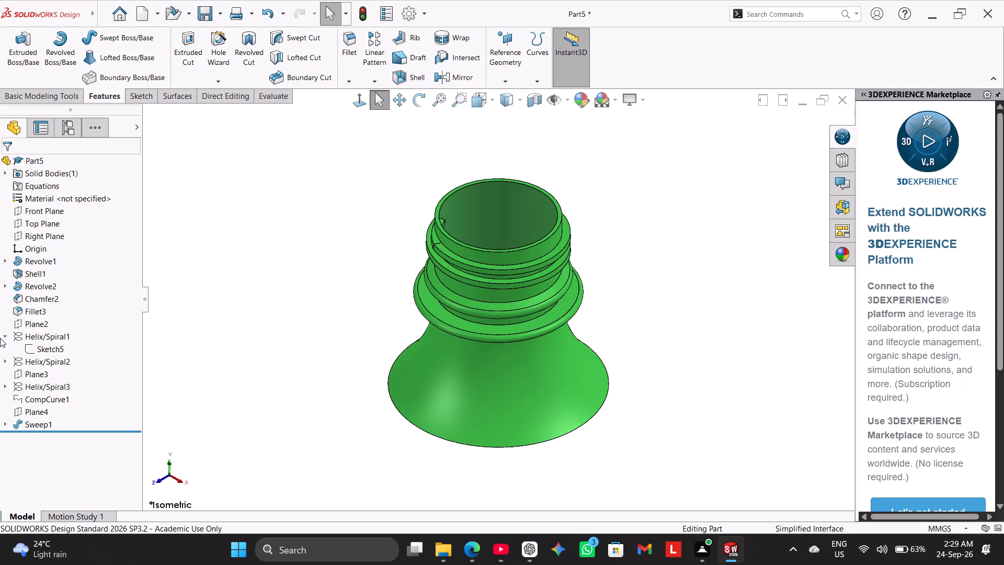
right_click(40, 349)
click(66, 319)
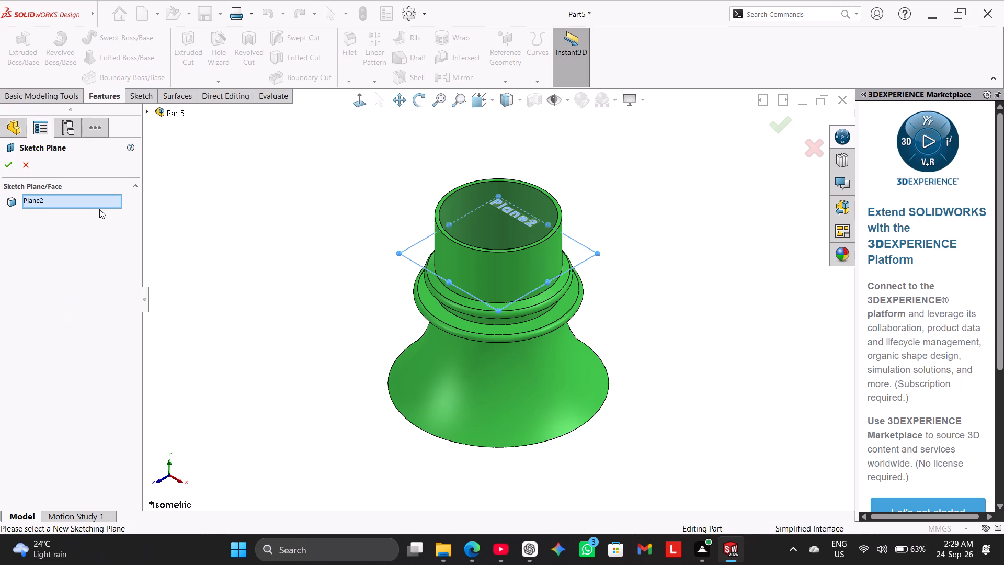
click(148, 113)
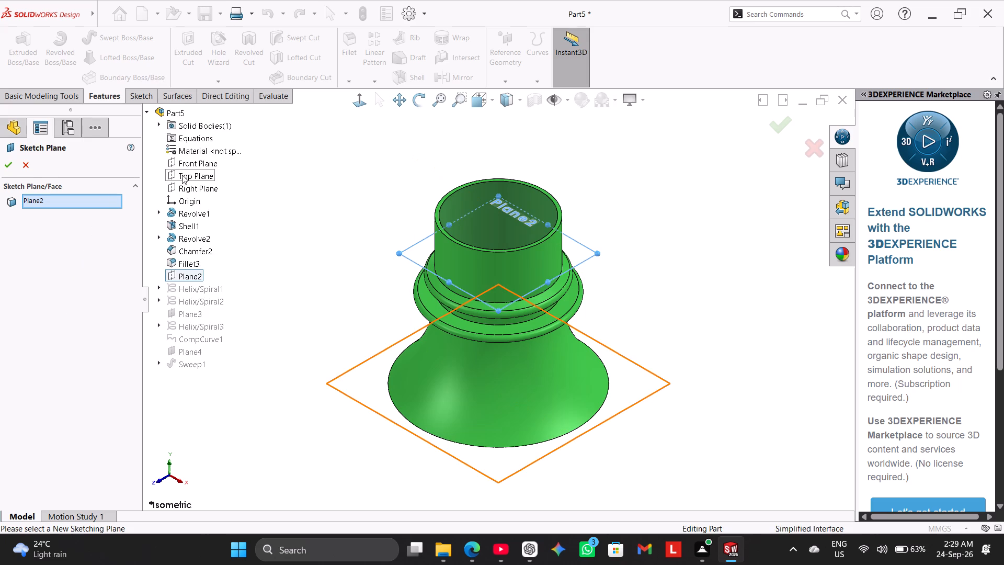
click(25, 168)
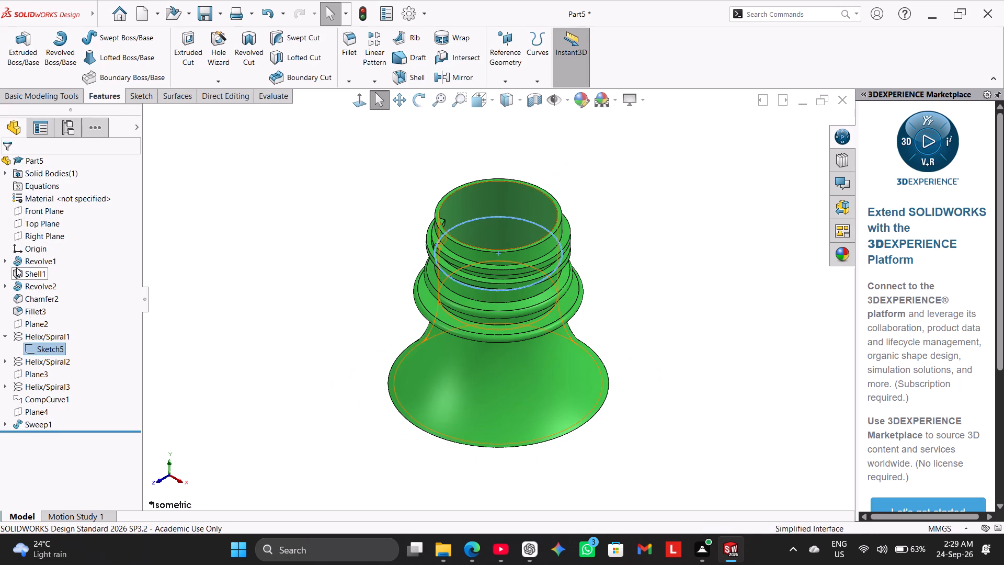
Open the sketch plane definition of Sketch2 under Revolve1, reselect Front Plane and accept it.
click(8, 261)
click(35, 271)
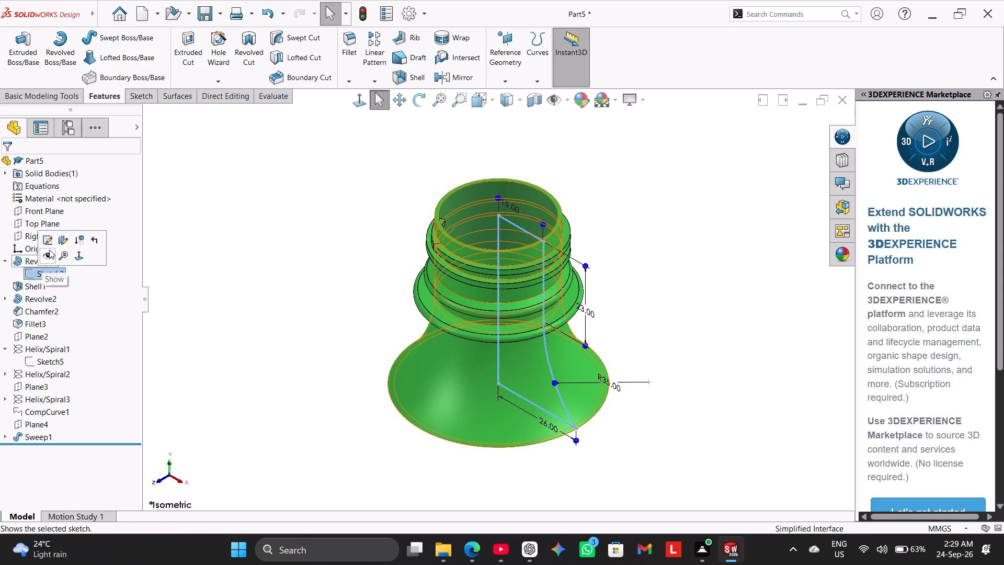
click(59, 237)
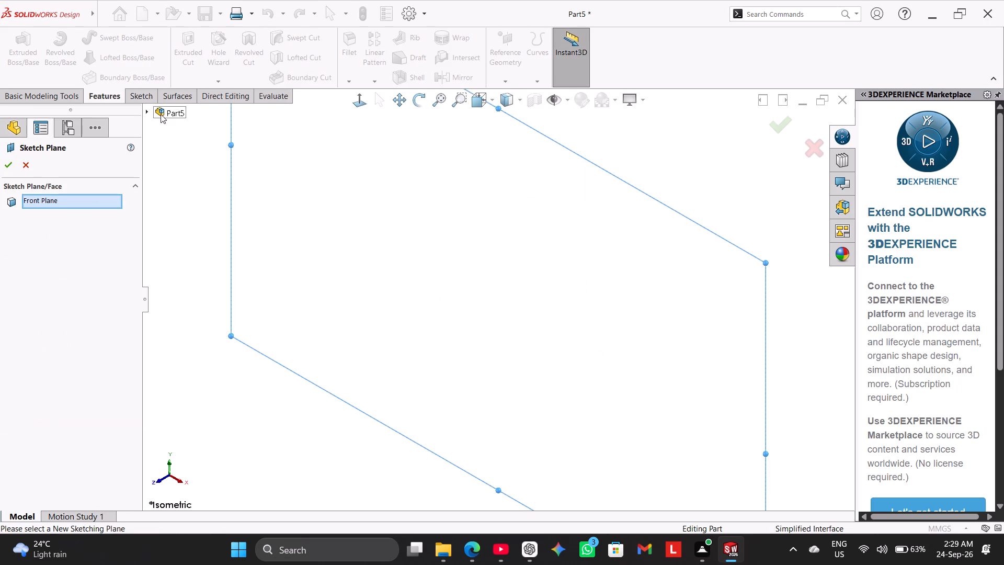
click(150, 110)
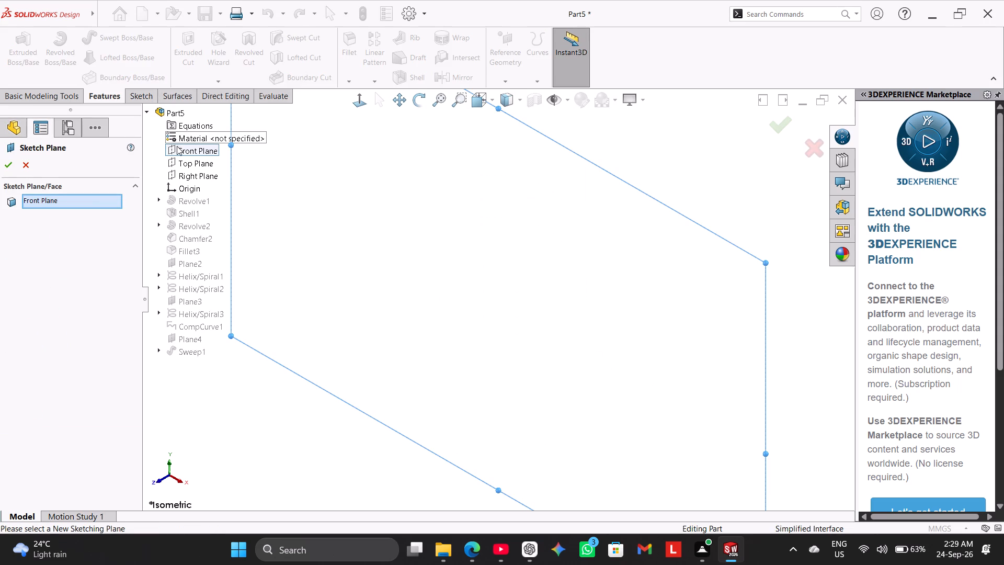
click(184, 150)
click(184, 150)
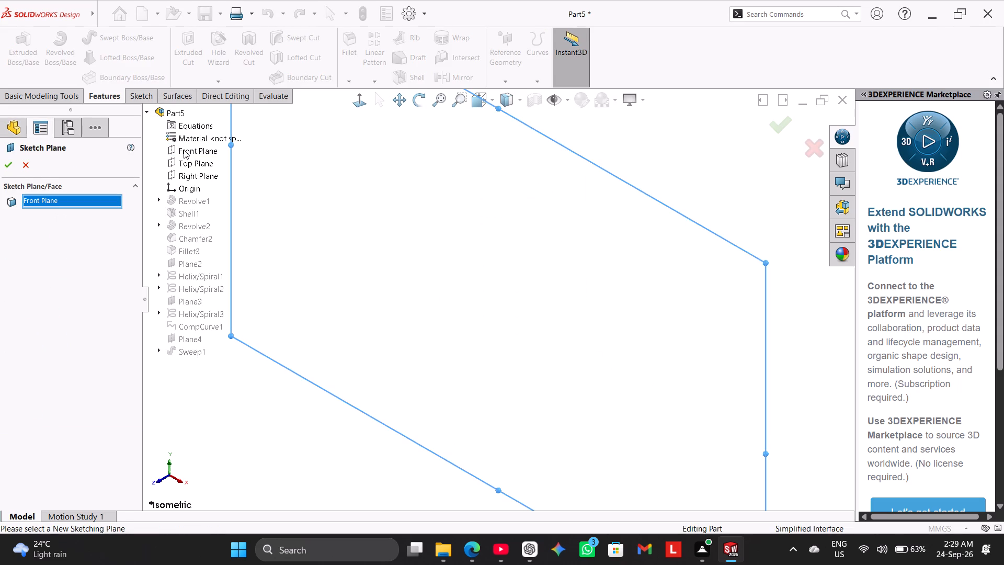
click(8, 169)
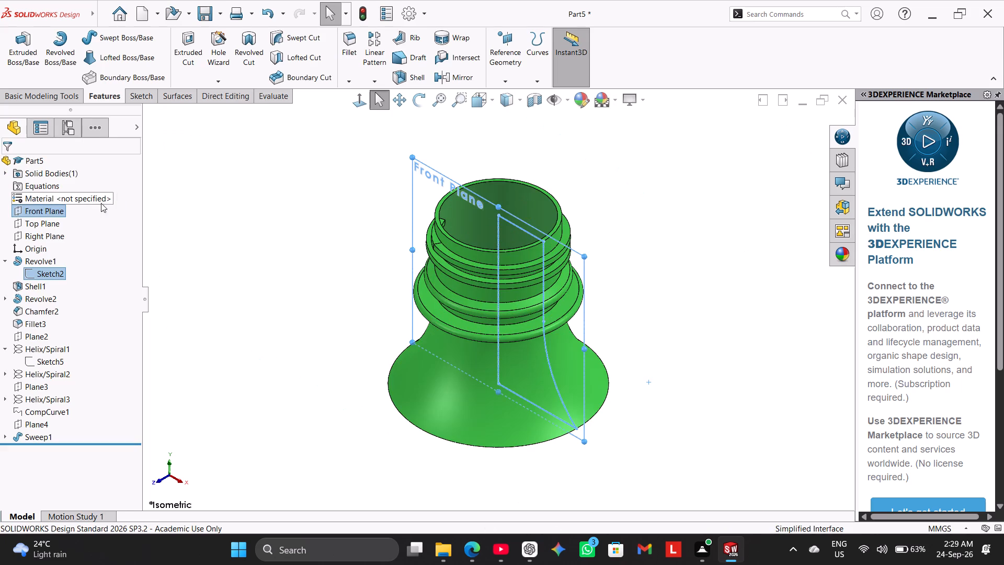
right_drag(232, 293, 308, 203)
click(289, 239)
Examine the bottle neck and its thread ends from isometric, back, top, front and angled views.
right_drag(287, 242, 392, 144)
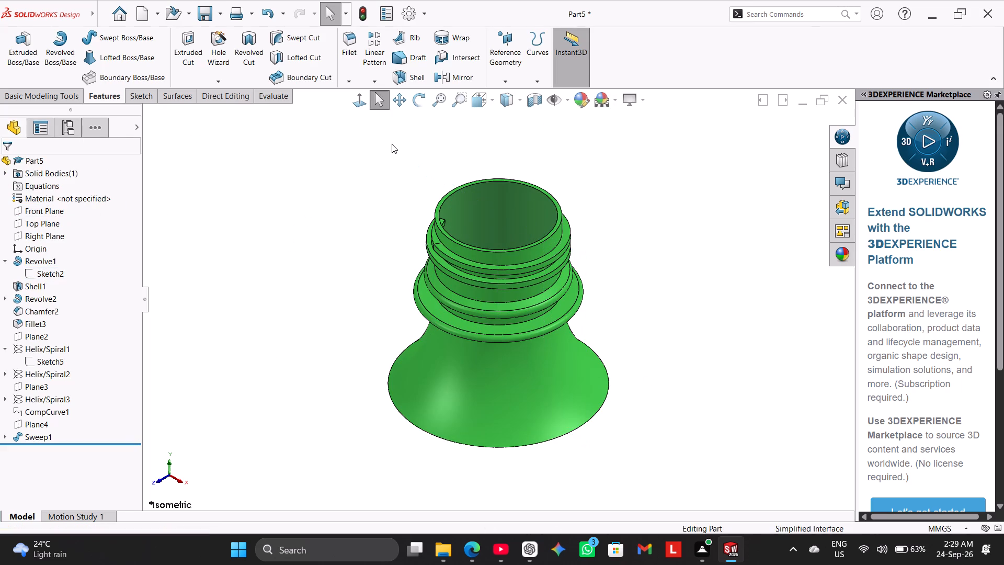
right_drag(317, 289, 416, 196)
right_drag(400, 213, 322, 271)
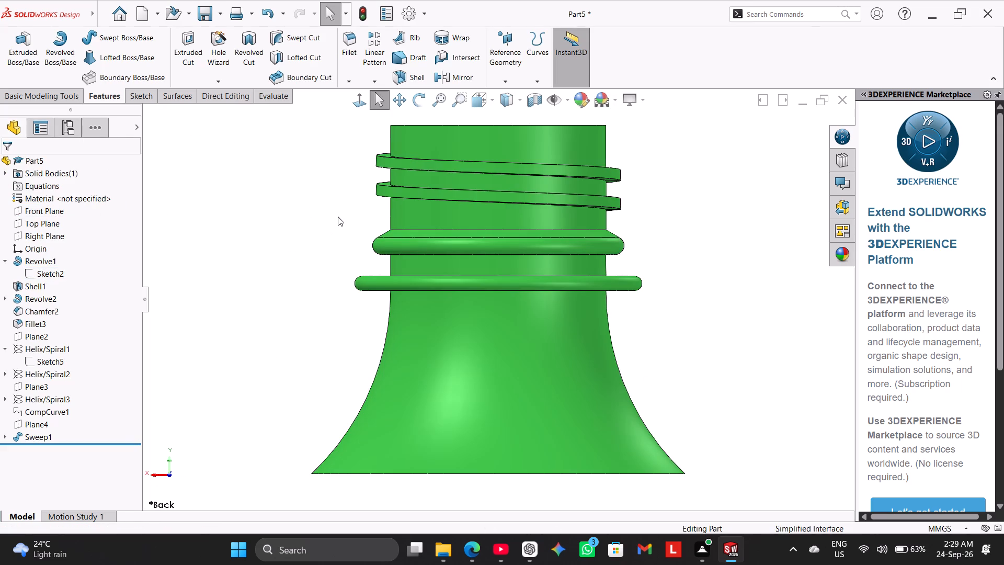
right_drag(338, 217, 331, 189)
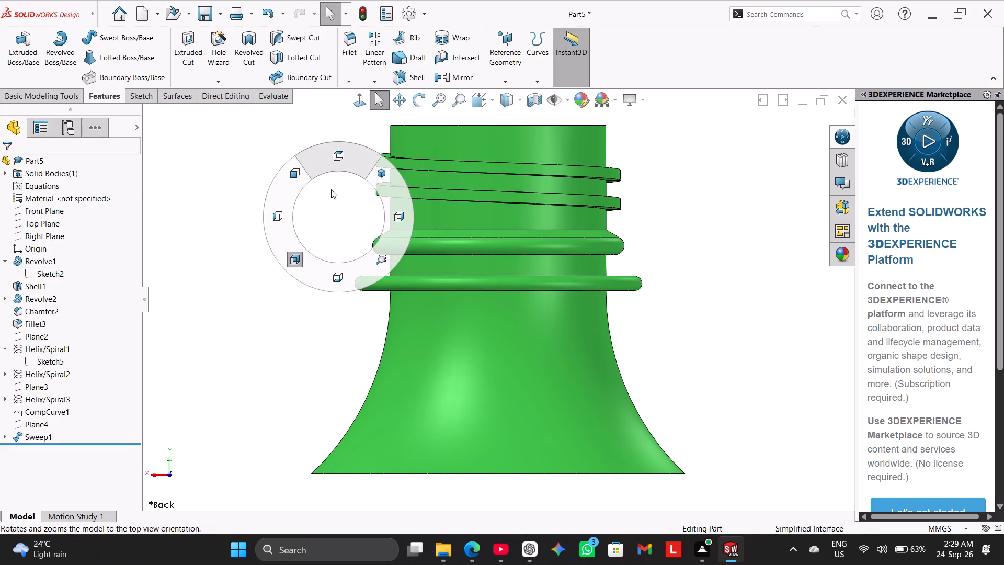
right_drag(331, 189, 335, 166)
right_drag(290, 217, 258, 212)
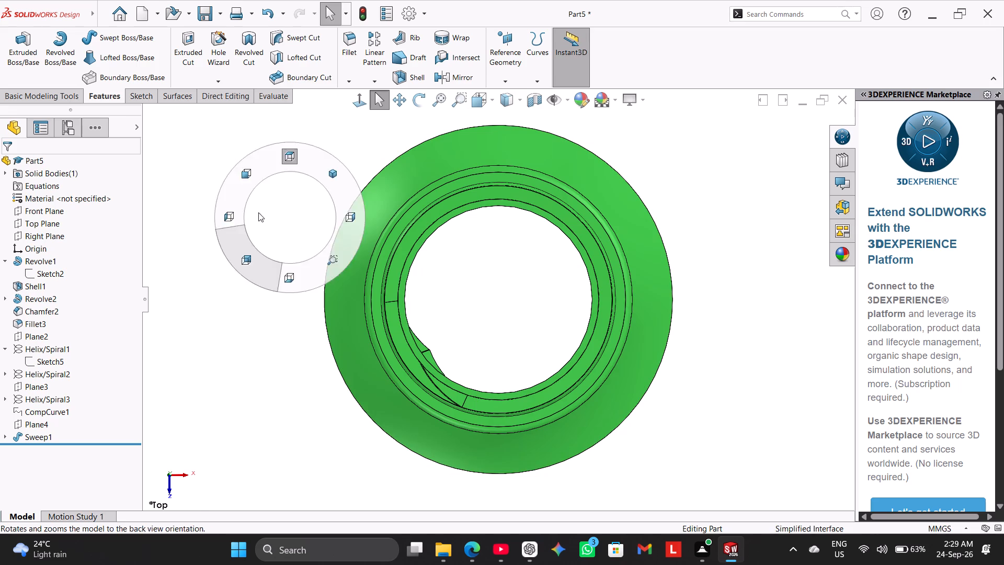
right_drag(258, 212, 250, 198)
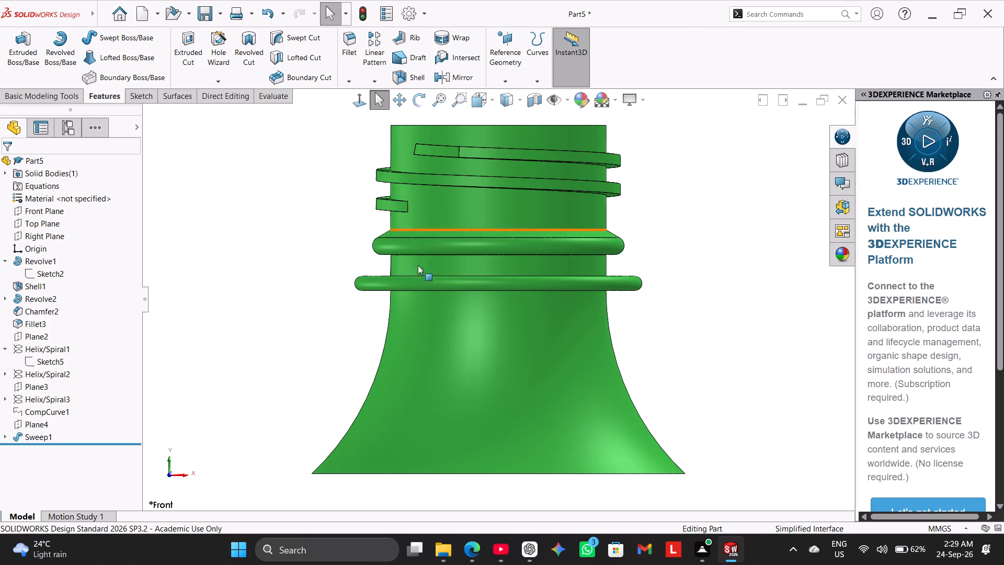
middle_drag(291, 225, 406, 270)
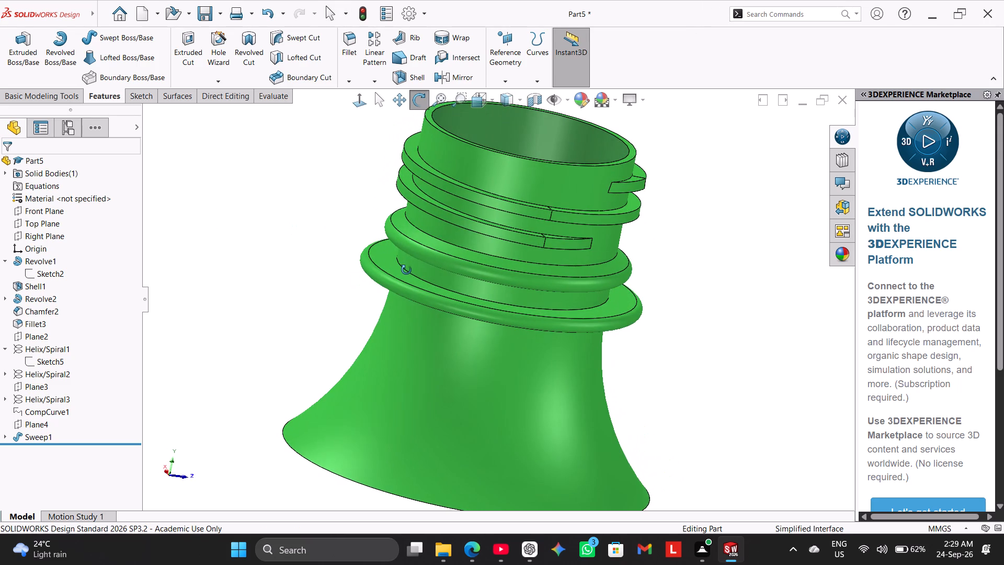
middle_drag(406, 270, 406, 254)
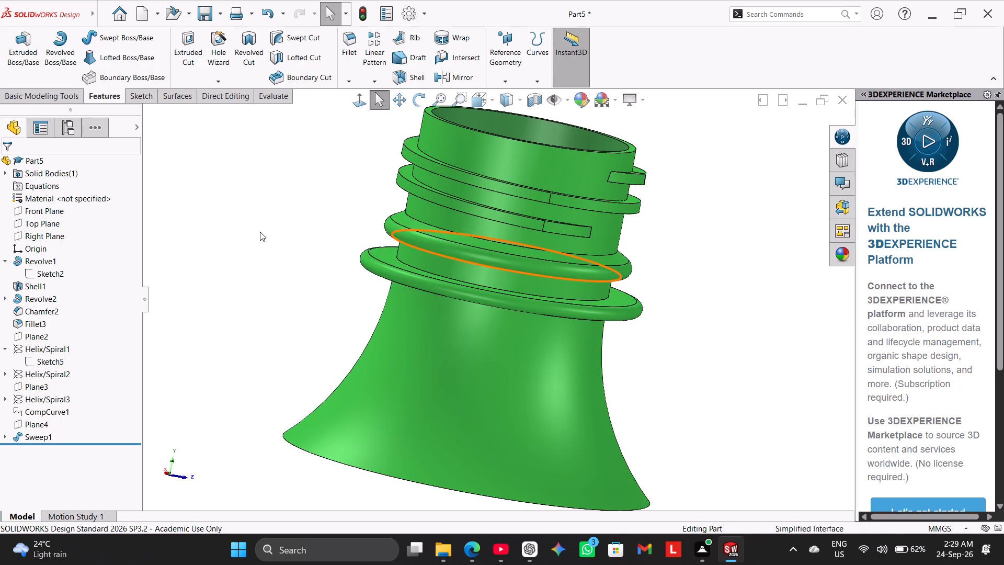
middle_drag(289, 234, 272, 250)
right_drag(247, 286, 303, 227)
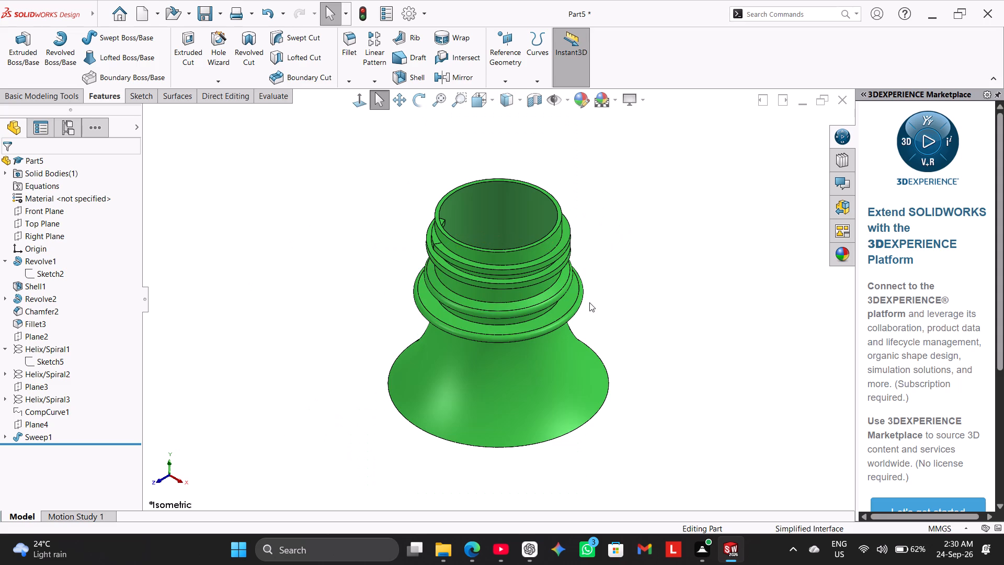
middle_drag(607, 277, 600, 220)
right_drag(358, 297, 396, 224)
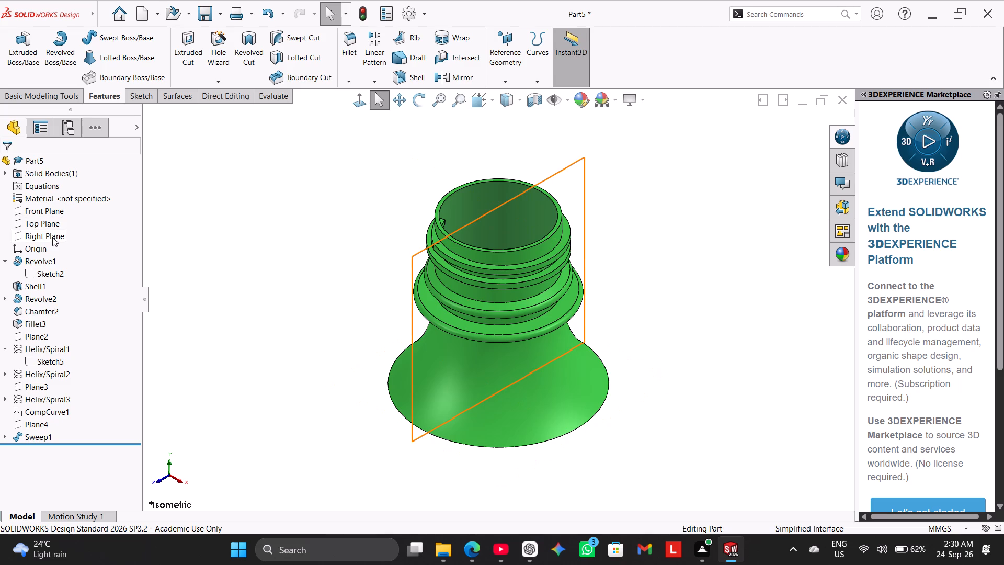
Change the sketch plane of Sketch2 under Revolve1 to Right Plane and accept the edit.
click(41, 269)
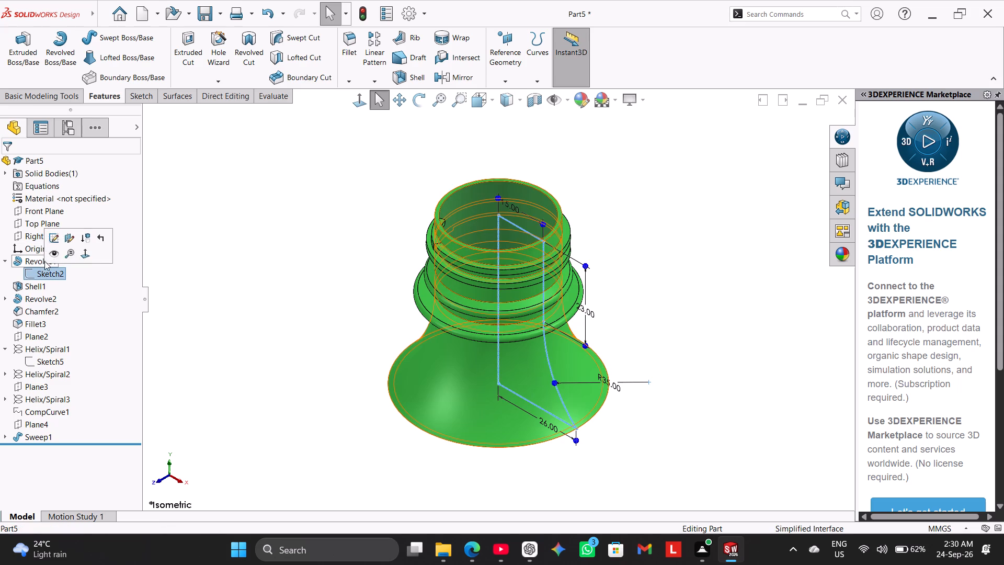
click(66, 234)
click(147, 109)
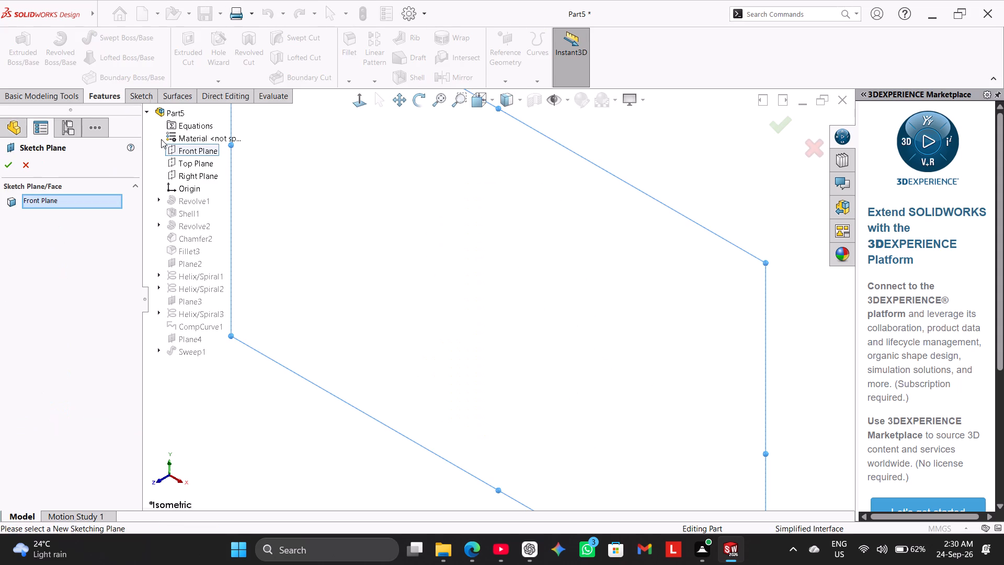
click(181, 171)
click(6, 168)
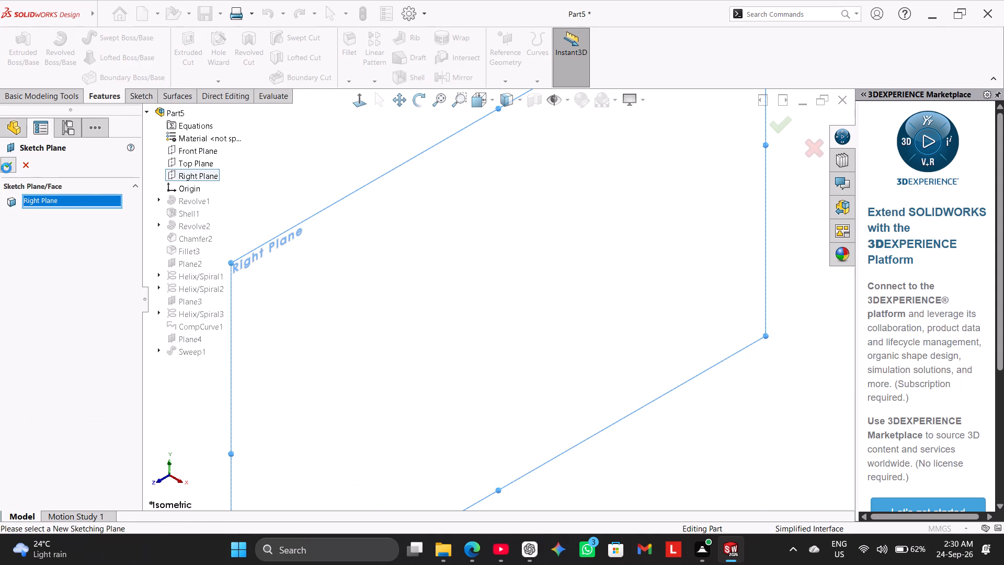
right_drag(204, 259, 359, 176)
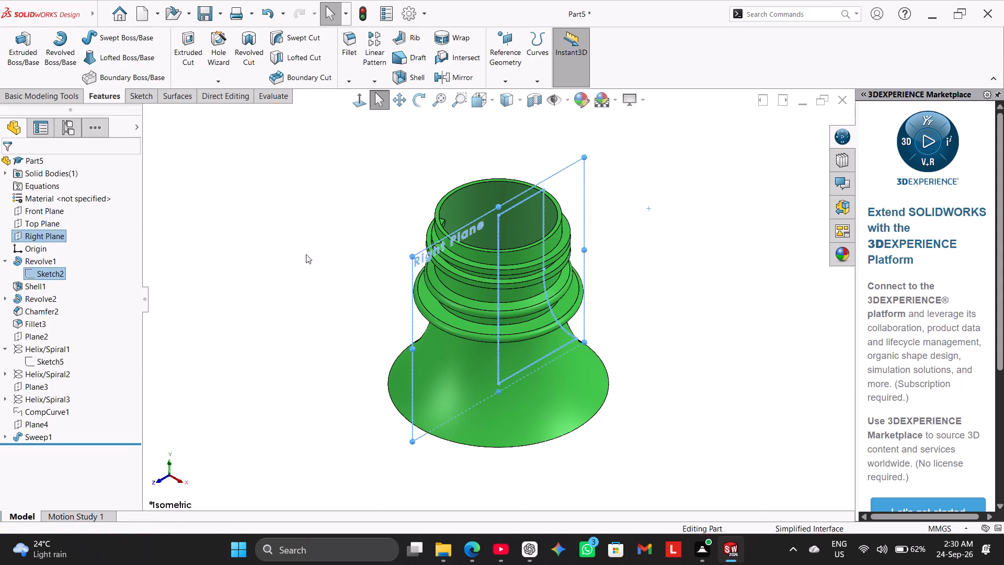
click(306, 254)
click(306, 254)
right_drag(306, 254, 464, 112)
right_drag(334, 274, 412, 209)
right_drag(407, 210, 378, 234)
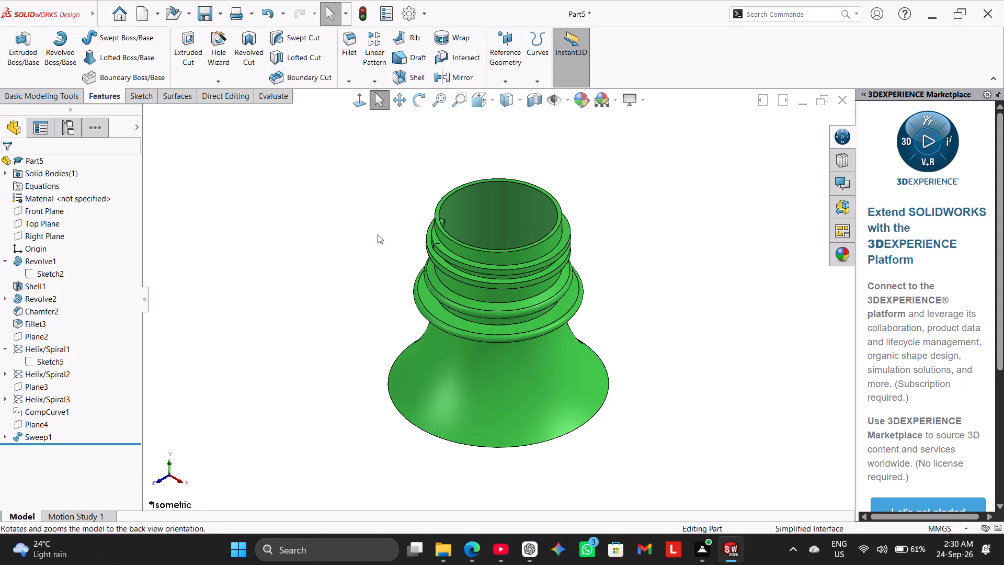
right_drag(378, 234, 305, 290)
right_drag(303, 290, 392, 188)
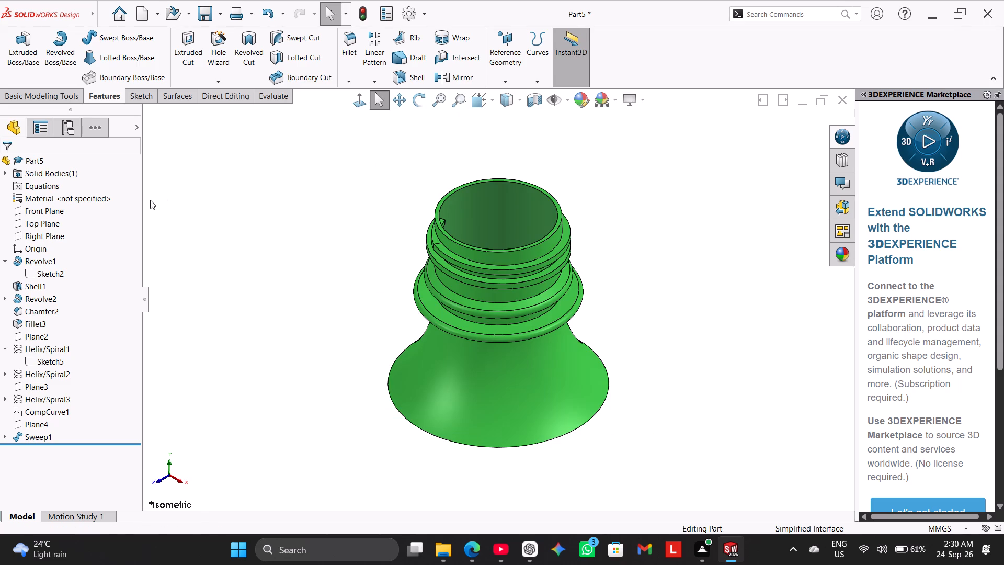
Set the sketch plane of Sketch2 under Revolve1 to Front Plane and accept the edit.
click(57, 276)
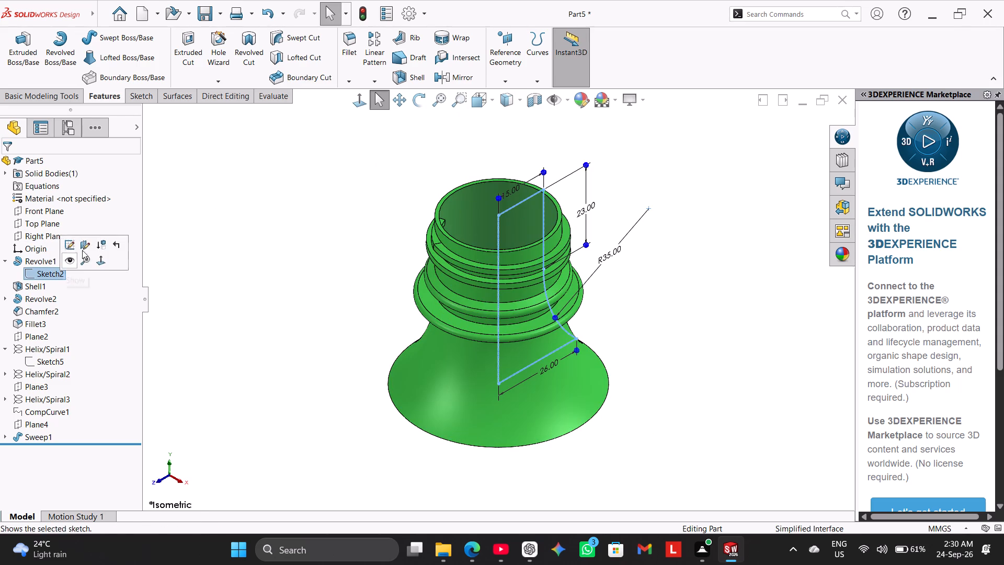
click(84, 248)
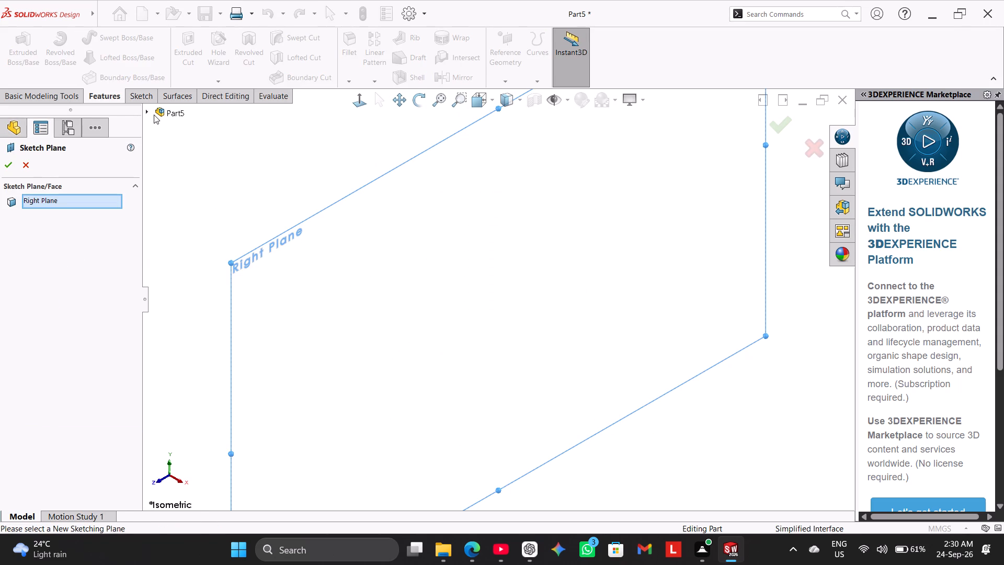
click(154, 115)
click(181, 149)
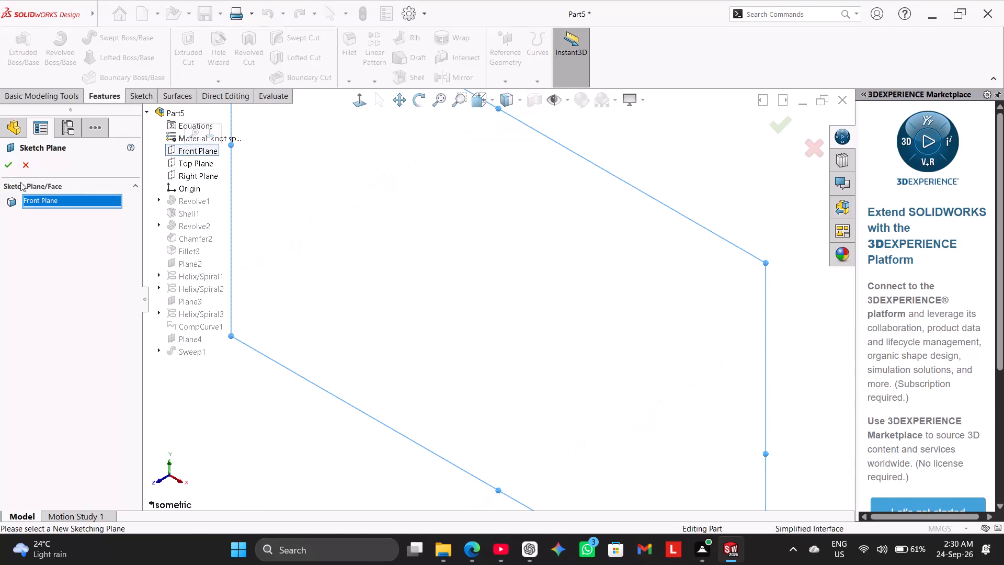
click(5, 161)
right_drag(241, 244, 315, 189)
click(288, 221)
right_drag(288, 221, 455, 120)
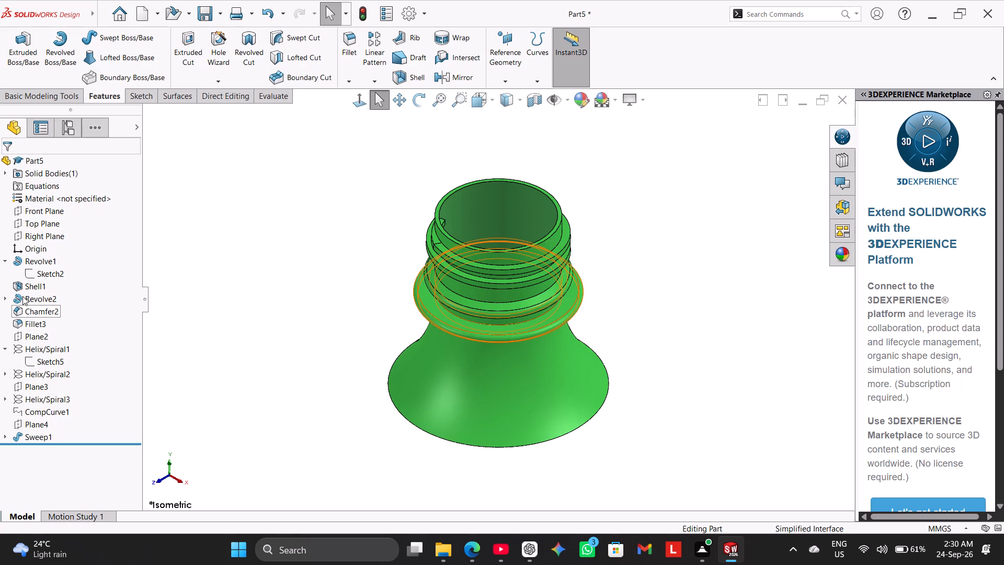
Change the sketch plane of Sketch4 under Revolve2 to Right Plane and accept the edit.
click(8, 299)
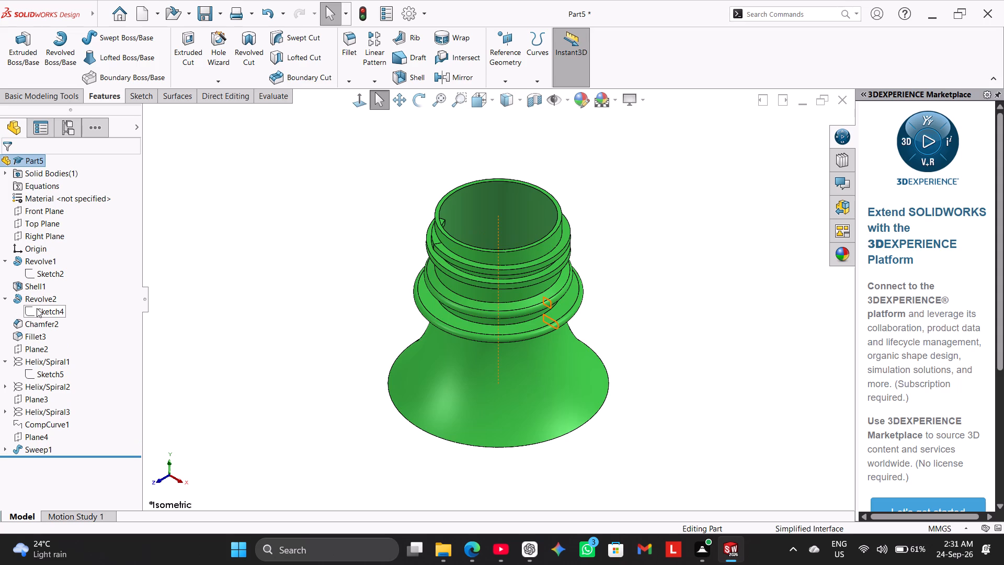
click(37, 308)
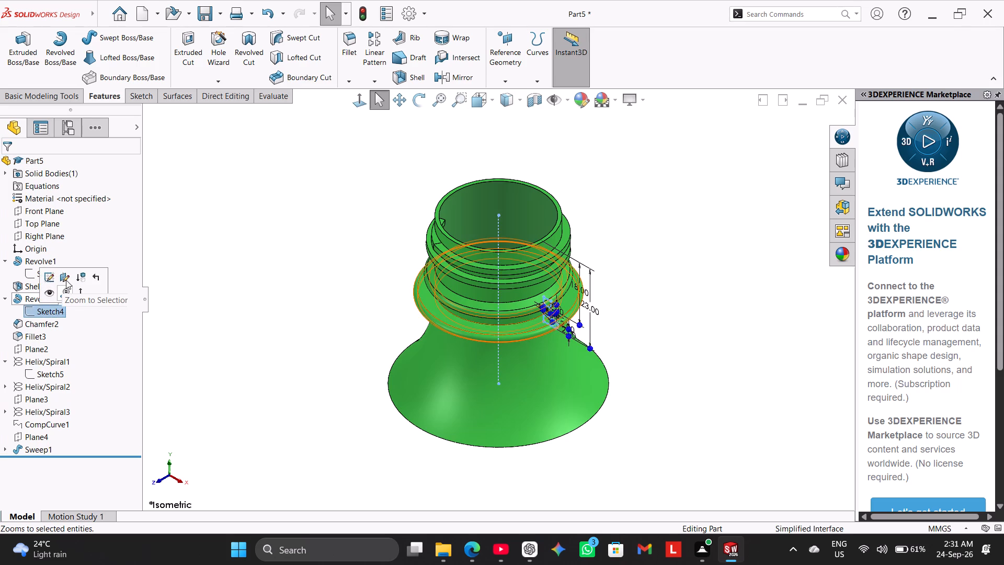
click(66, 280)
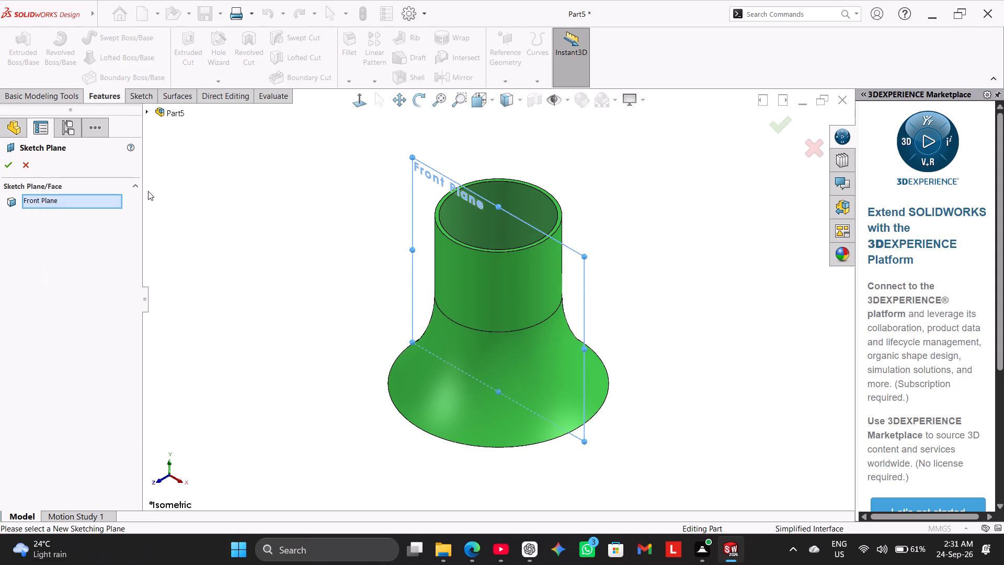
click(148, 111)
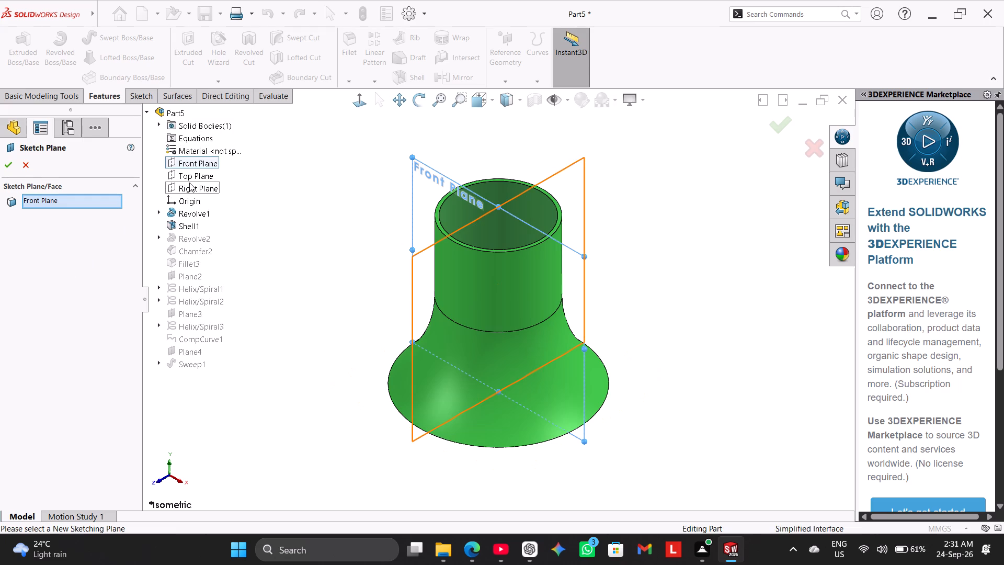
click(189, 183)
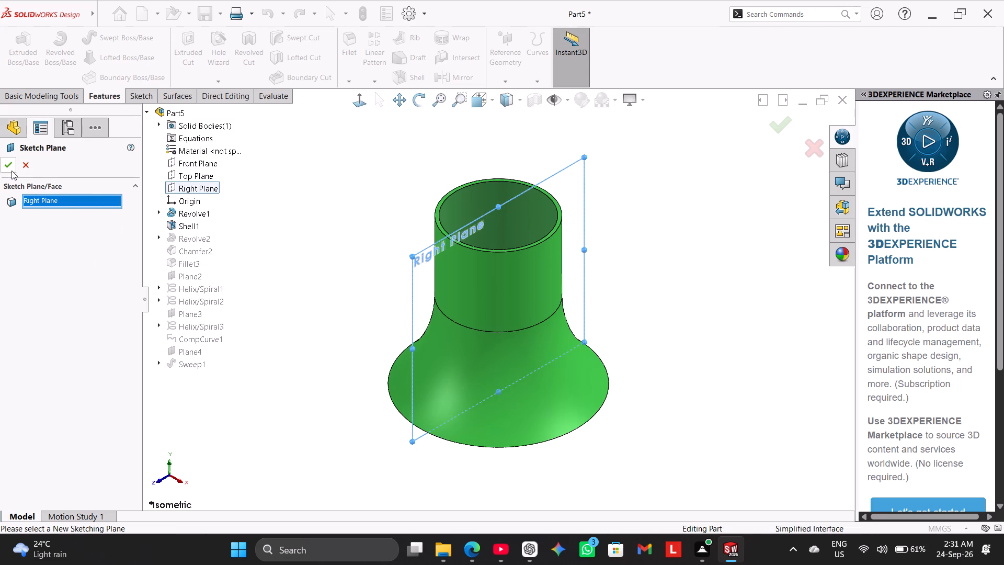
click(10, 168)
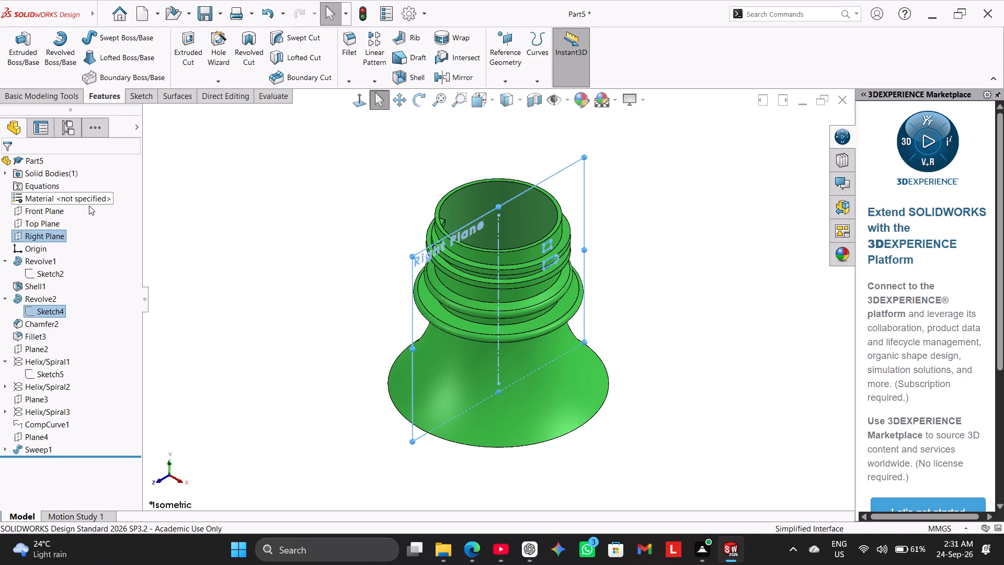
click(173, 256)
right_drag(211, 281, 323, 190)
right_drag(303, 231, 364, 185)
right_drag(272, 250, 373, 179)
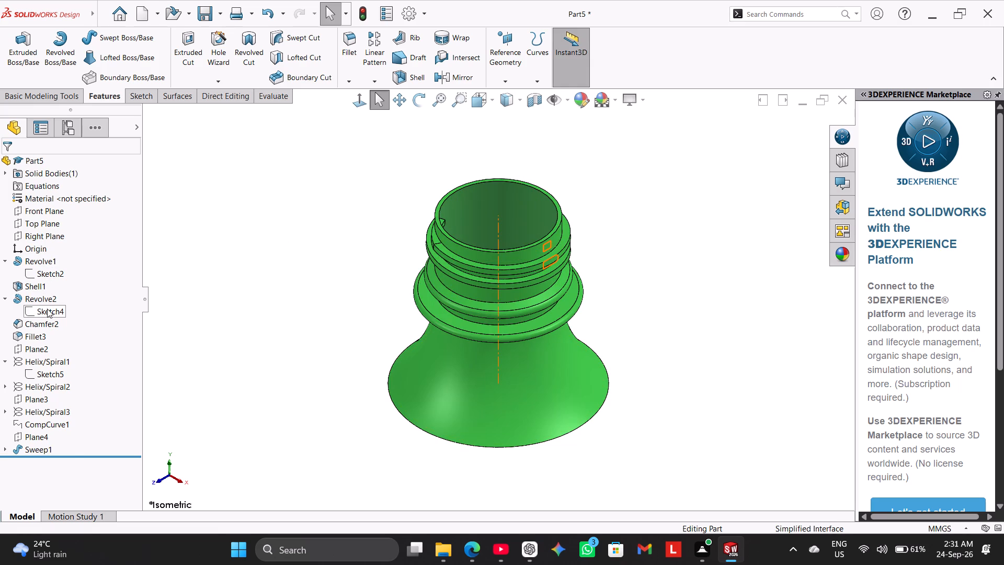
Set the sketch plane of Sketch4 under Revolve2 to Front Plane, accept it, and collapse both revolve features in the tree.
right_click(47, 309)
click(76, 273)
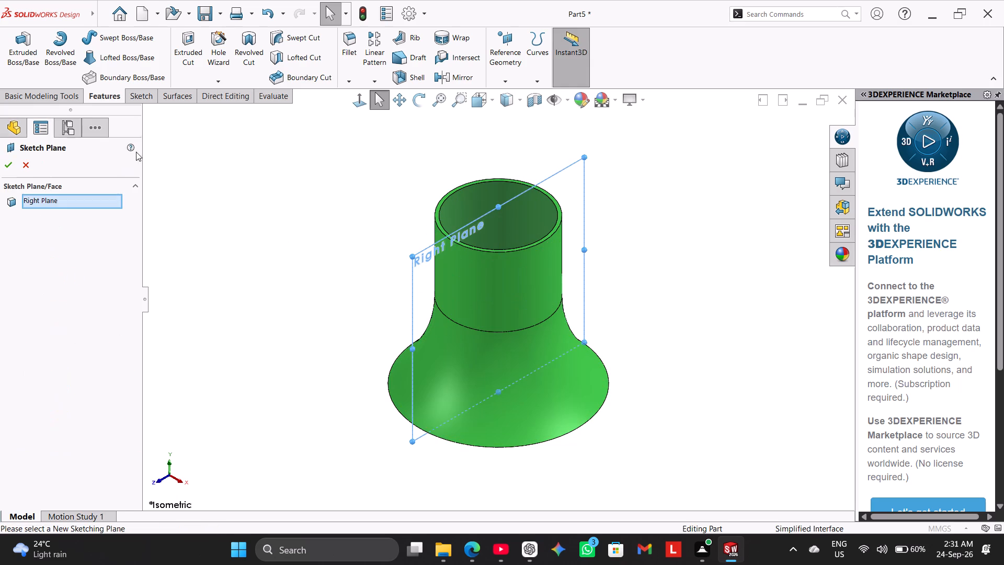
click(151, 112)
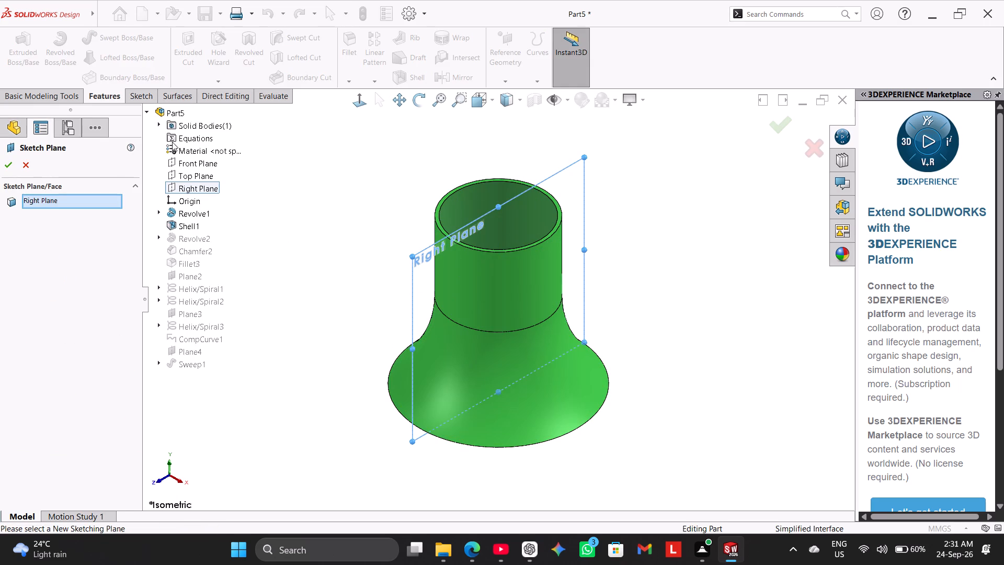
click(191, 173)
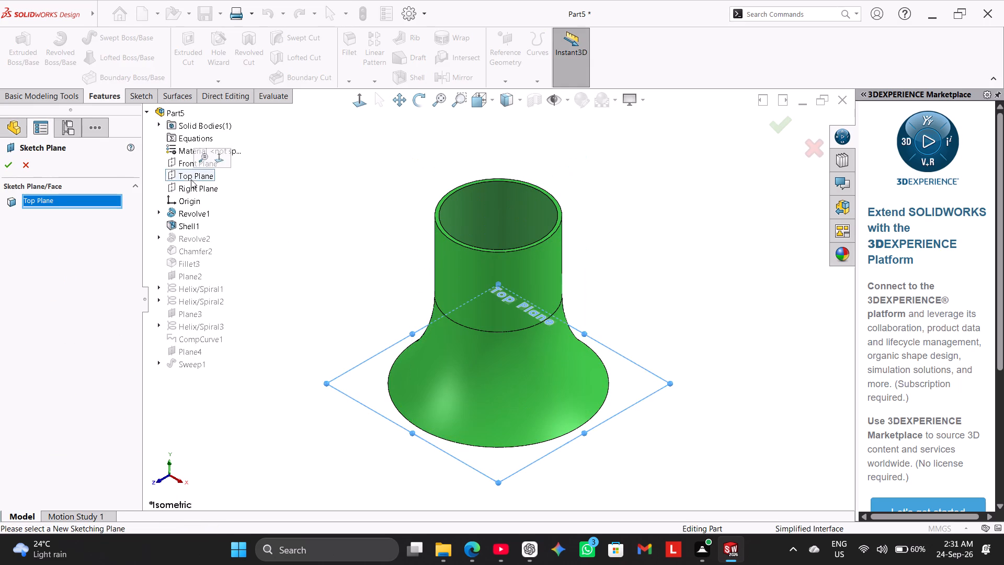
click(191, 187)
click(178, 163)
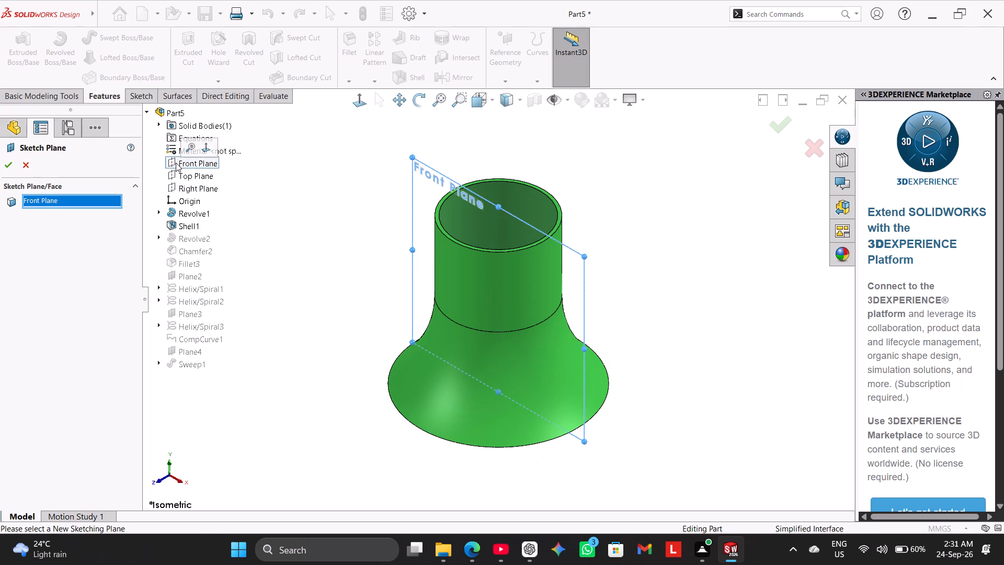
click(182, 183)
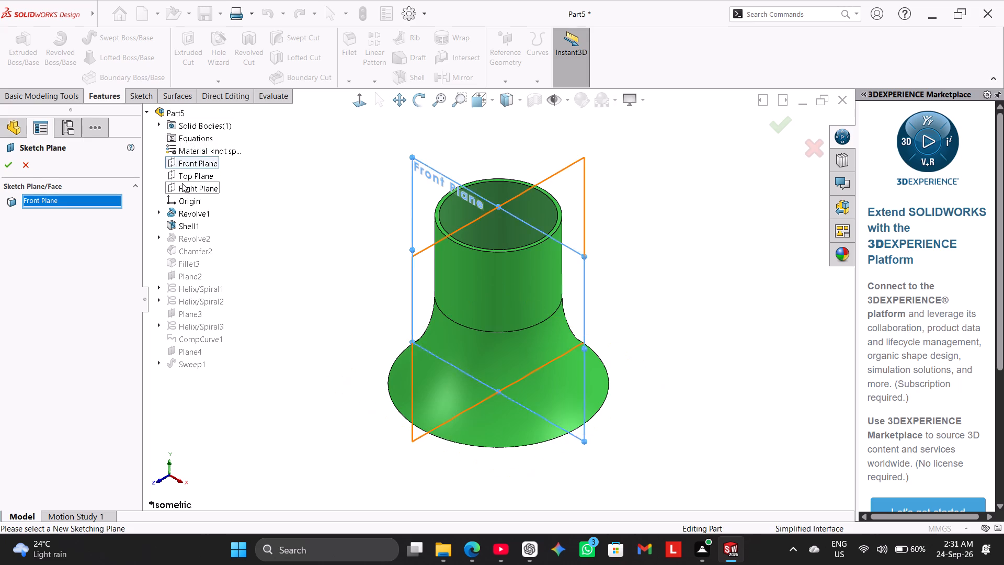
click(175, 163)
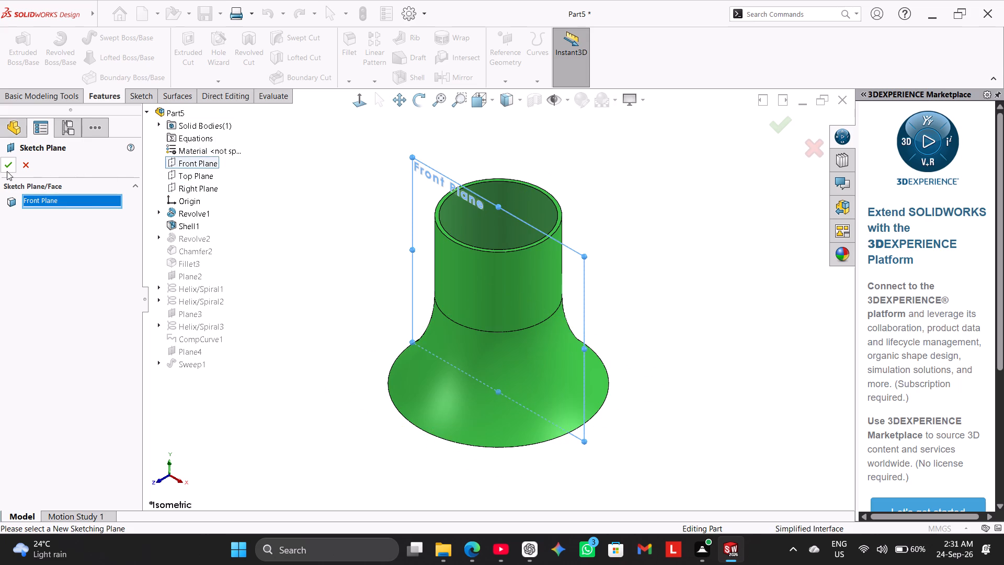
click(7, 170)
right_drag(209, 255, 334, 179)
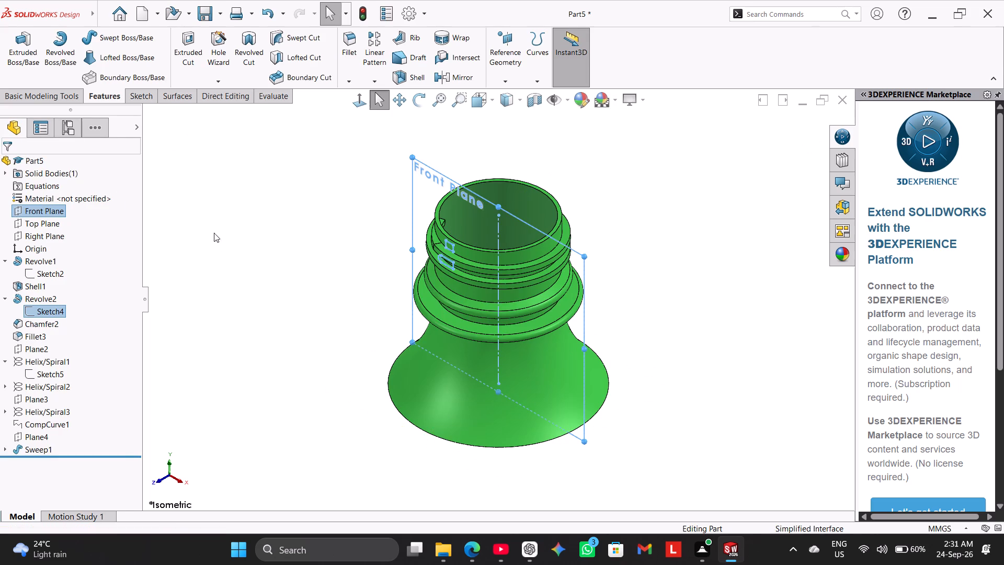
click(6, 299)
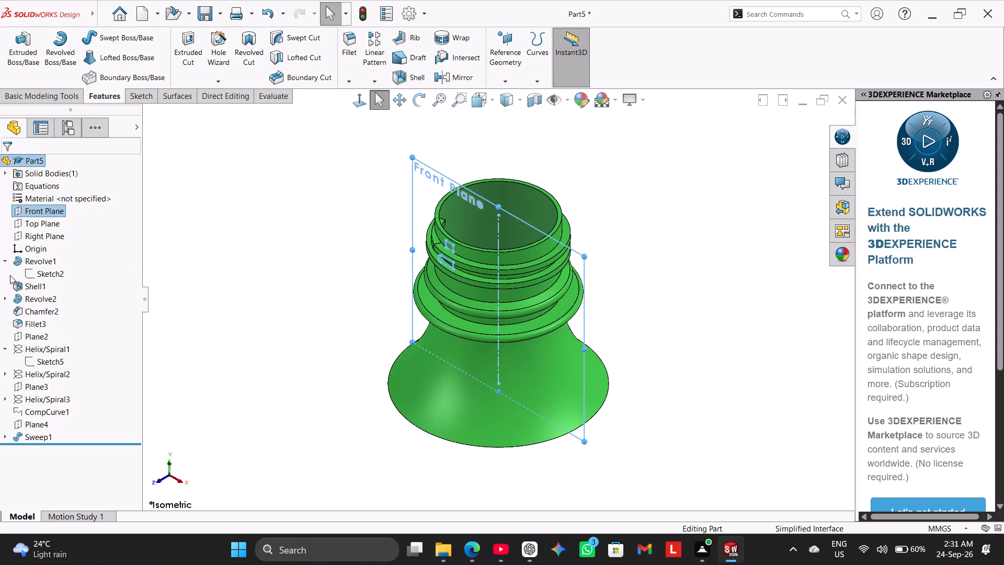
click(5, 264)
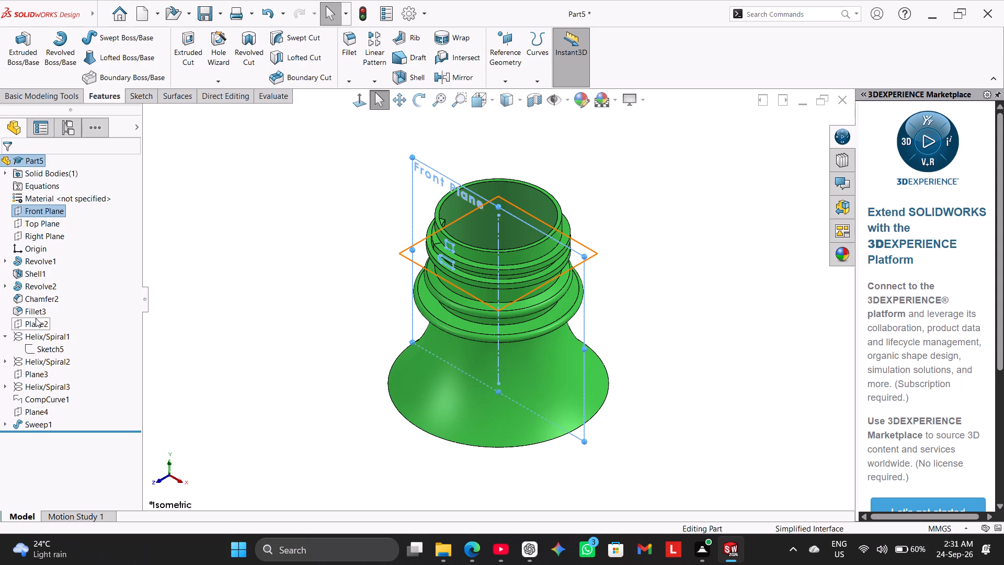
Orbit around the bottle neck to examine the thread ends and the inside of the opening, ending in isometric view.
drag(166, 274, 171, 274)
right_drag(291, 271, 448, 149)
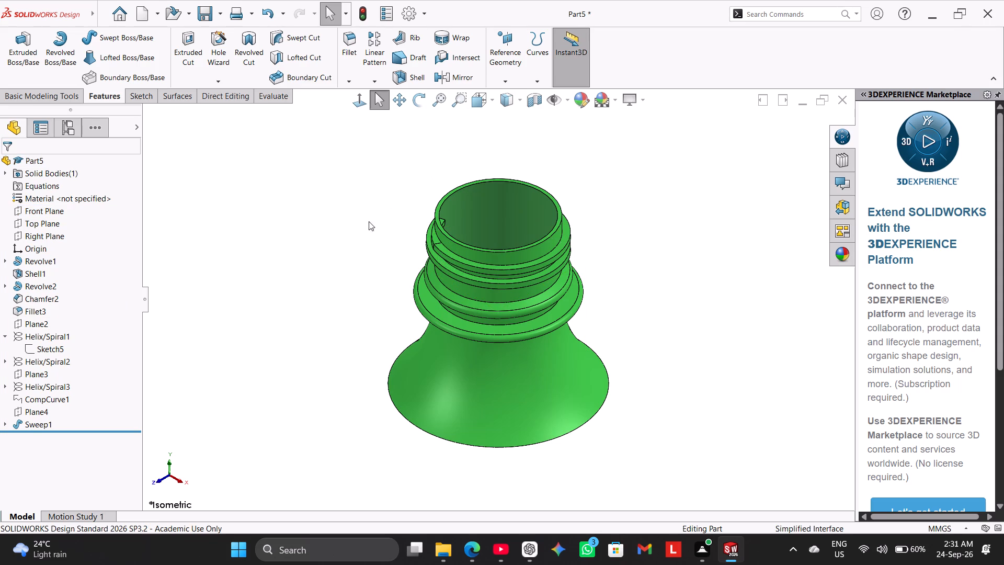
right_drag(325, 250, 395, 209)
middle_drag(391, 213, 392, 346)
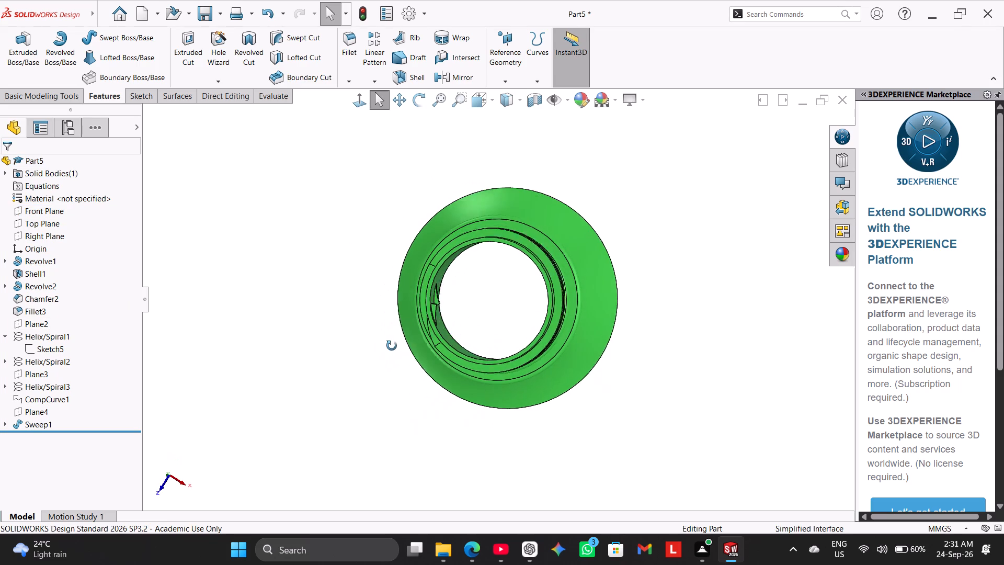
middle_drag(392, 346, 364, 253)
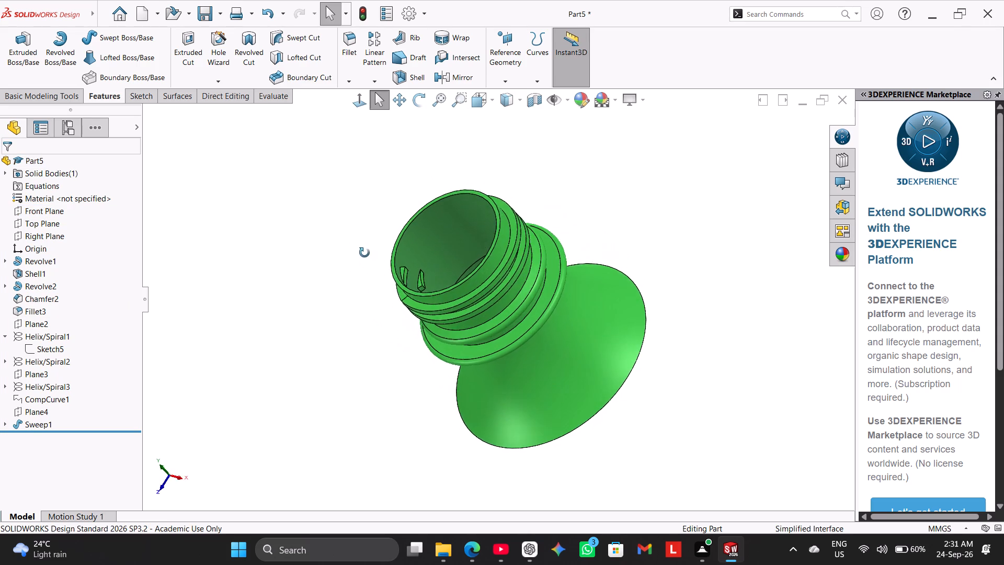
middle_drag(364, 253, 379, 222)
middle_drag(351, 242, 362, 246)
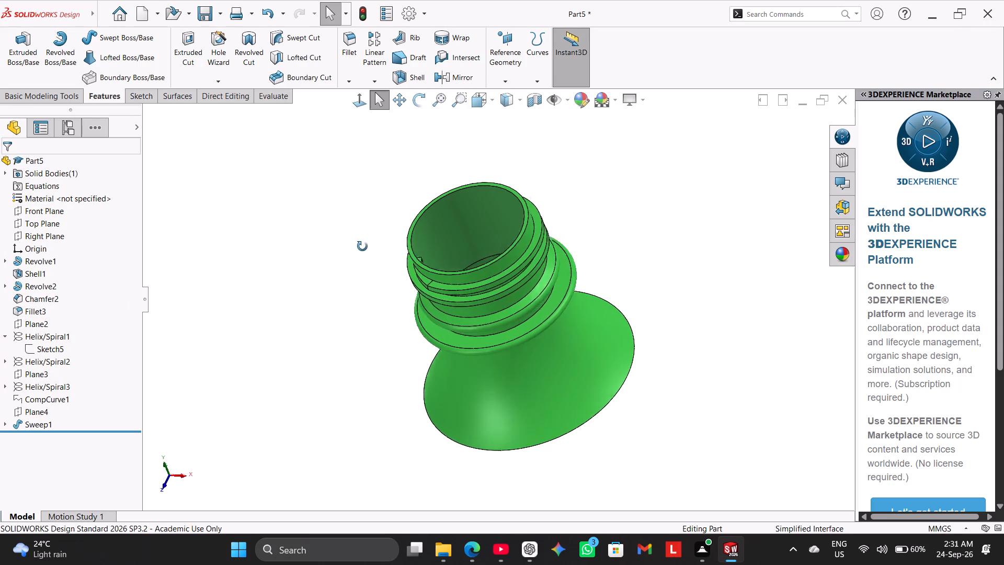
middle_drag(362, 246, 443, 291)
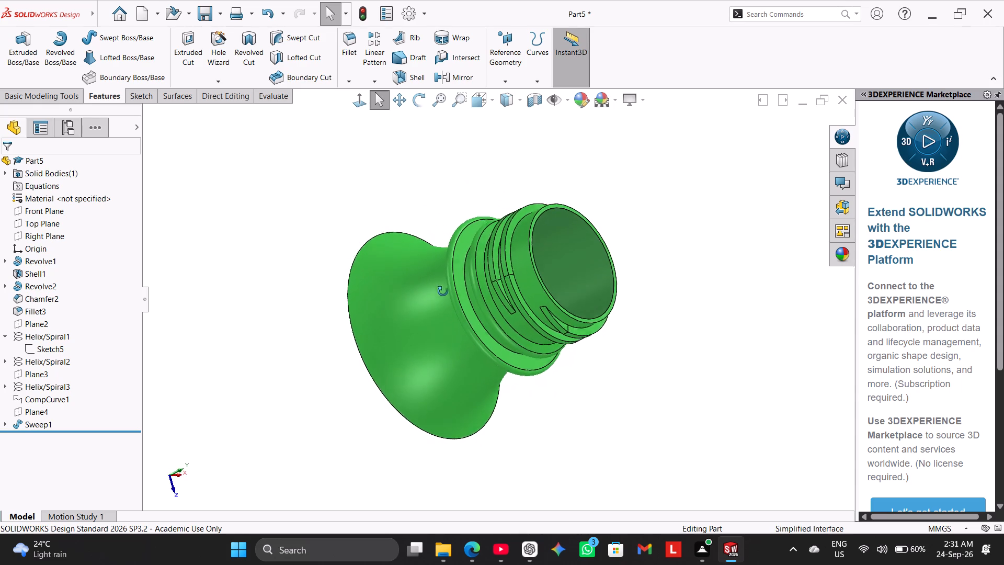
middle_drag(443, 291, 428, 226)
right_drag(352, 223, 387, 174)
right_drag(288, 217, 284, 209)
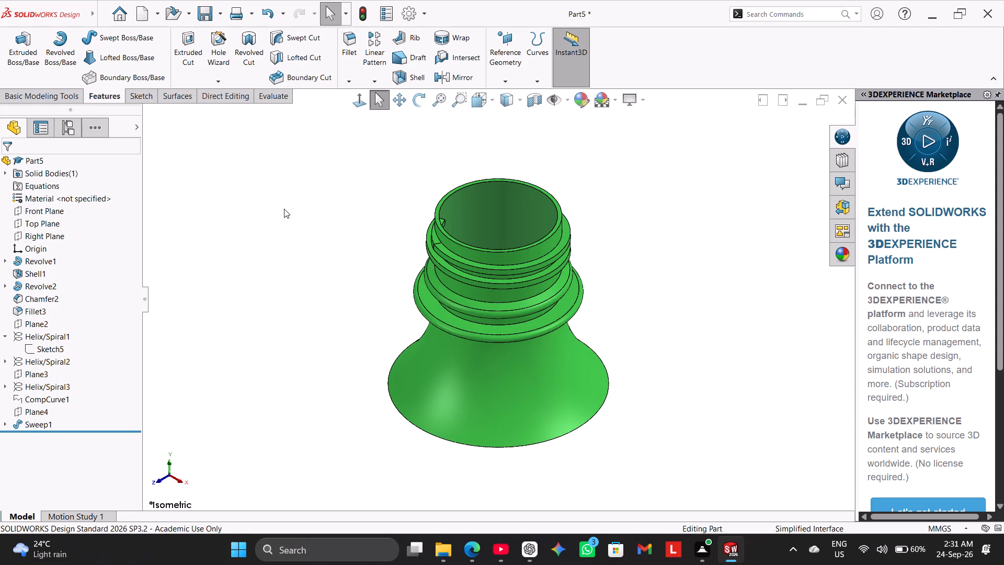
Examine the thread, rings and neck profile in the front, left, top and back standard views.
right_drag(284, 209, 263, 169)
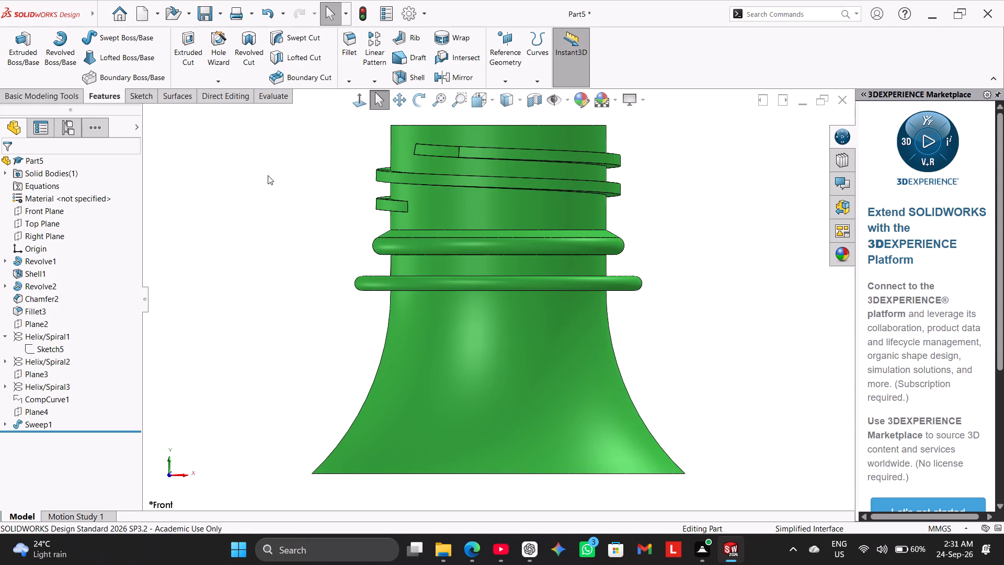
right_drag(268, 171, 312, 217)
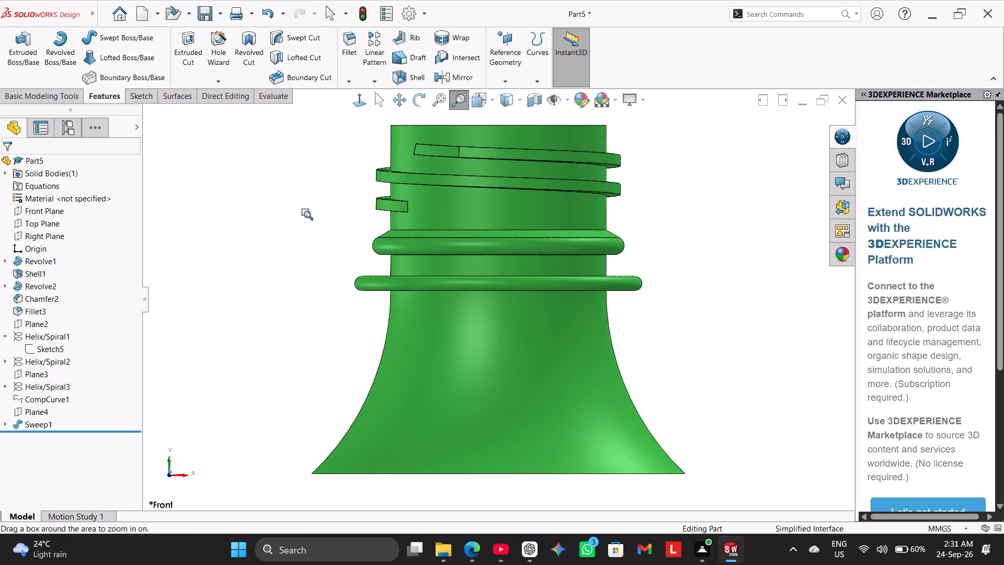
right_drag(313, 188, 321, 198)
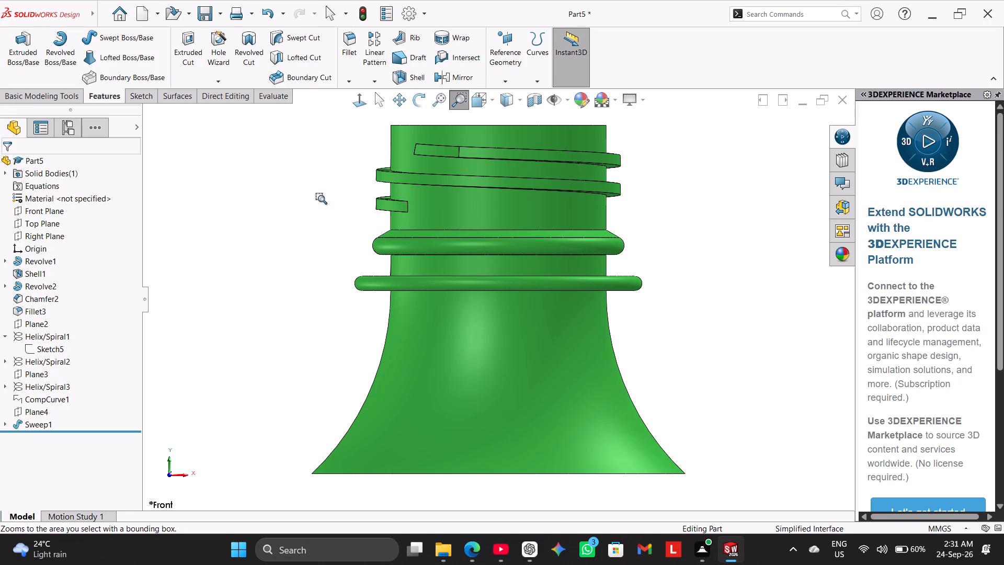
right_drag(321, 198, 303, 214)
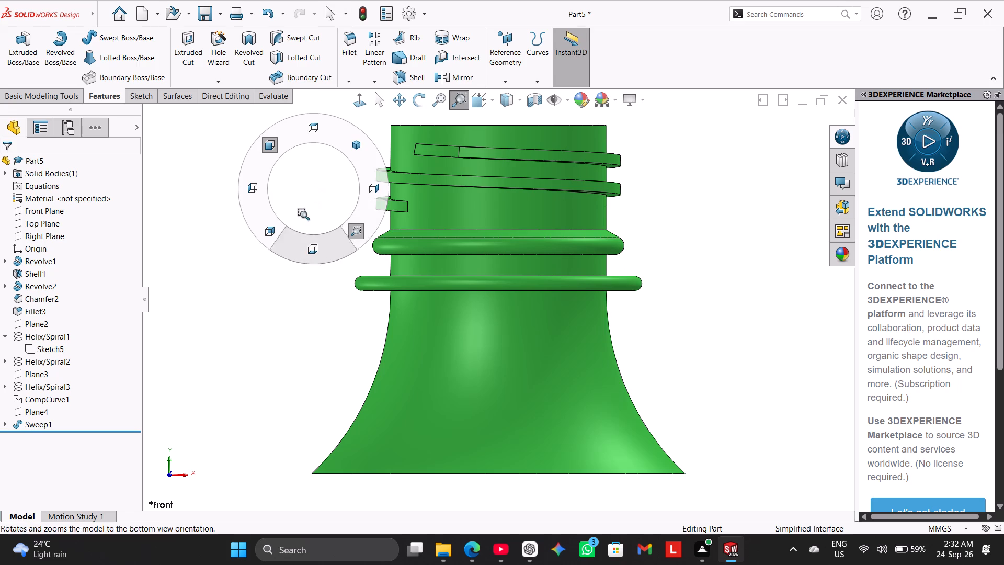
right_drag(303, 214, 271, 241)
right_drag(294, 192, 351, 197)
right_drag(333, 200, 256, 201)
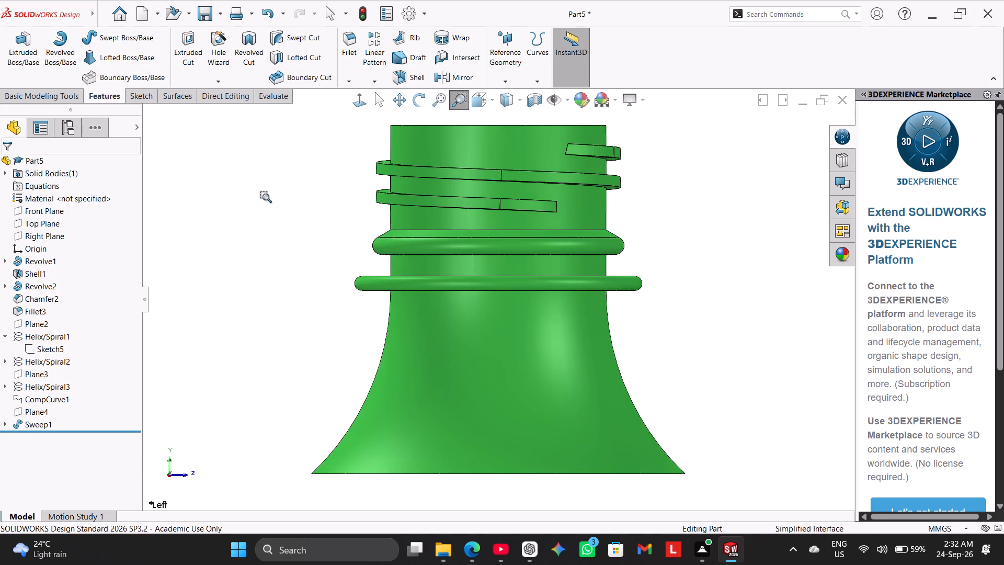
click(384, 103)
right_drag(328, 217, 317, 223)
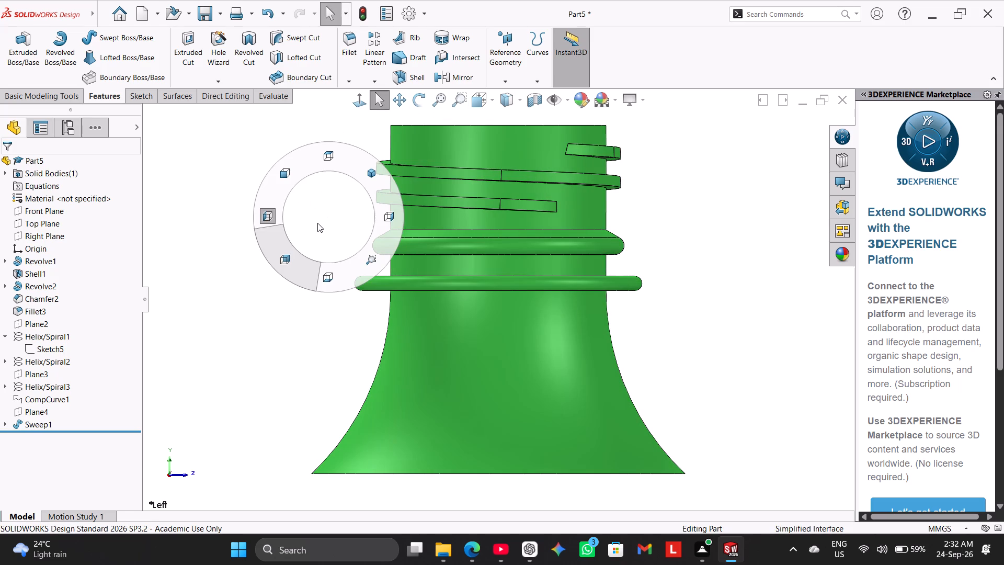
right_drag(317, 223, 335, 157)
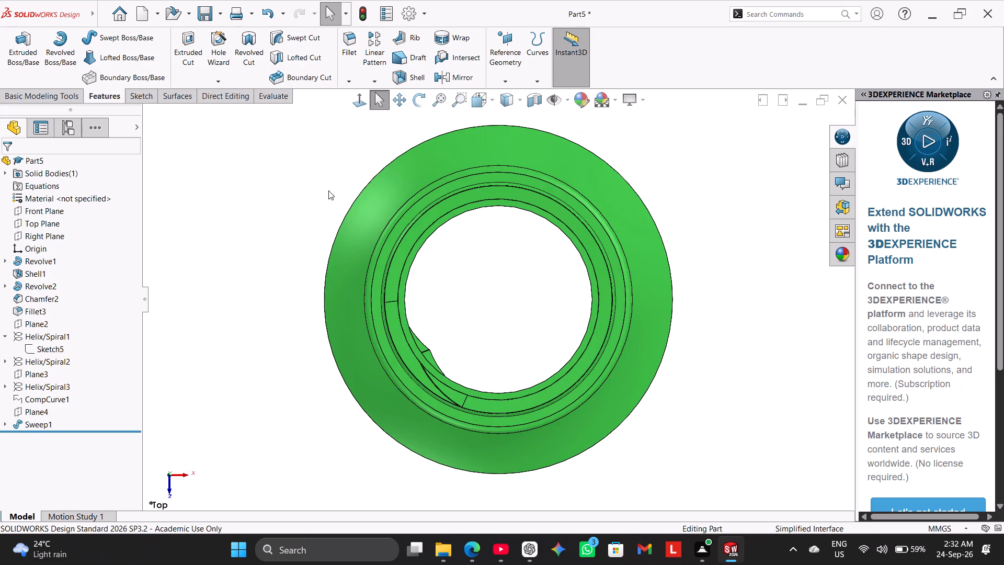
right_drag(323, 190, 296, 236)
right_drag(322, 177, 322, 178)
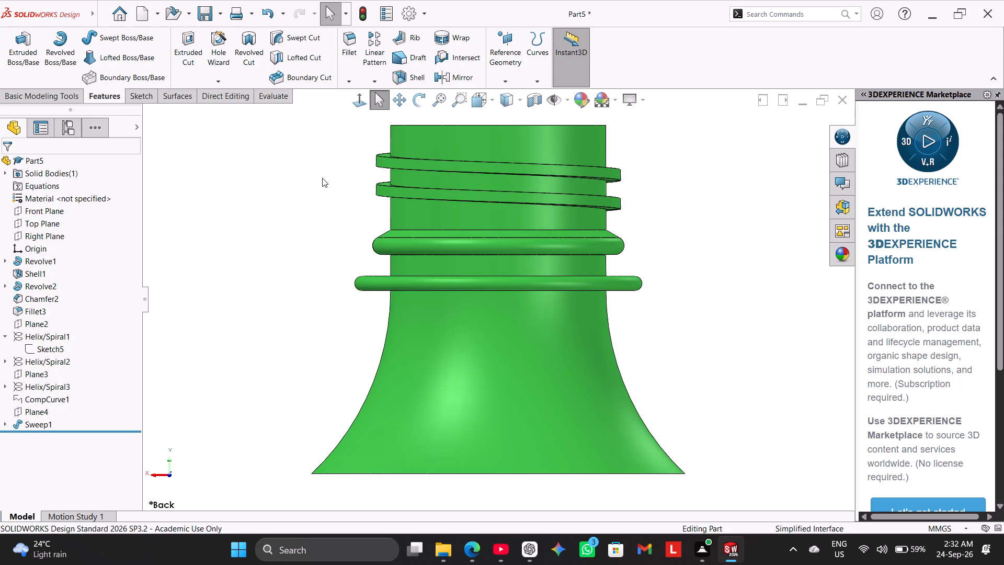
right_drag(322, 178, 326, 236)
right_drag(308, 168, 242, 161)
right_drag(329, 159, 254, 172)
right_drag(320, 154, 286, 164)
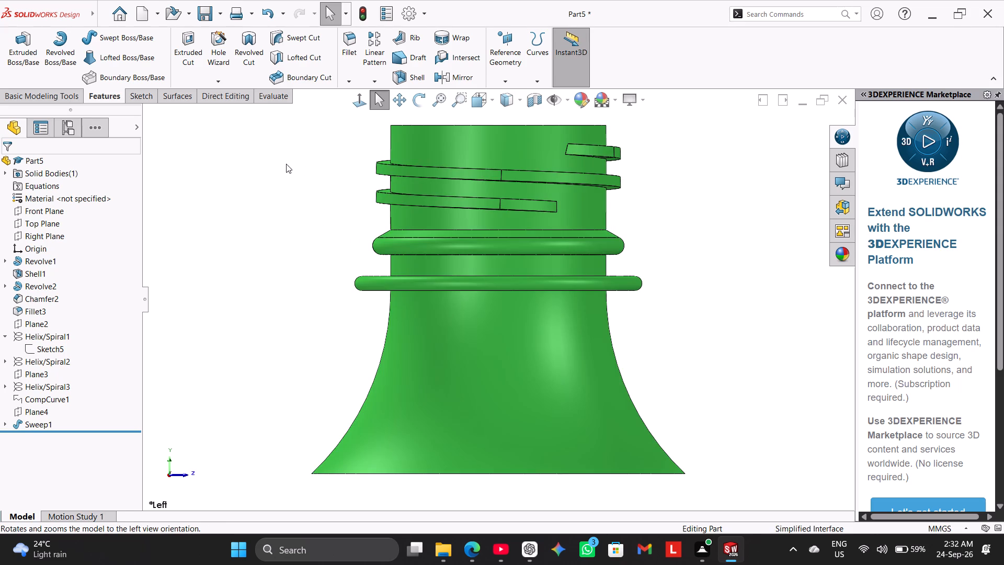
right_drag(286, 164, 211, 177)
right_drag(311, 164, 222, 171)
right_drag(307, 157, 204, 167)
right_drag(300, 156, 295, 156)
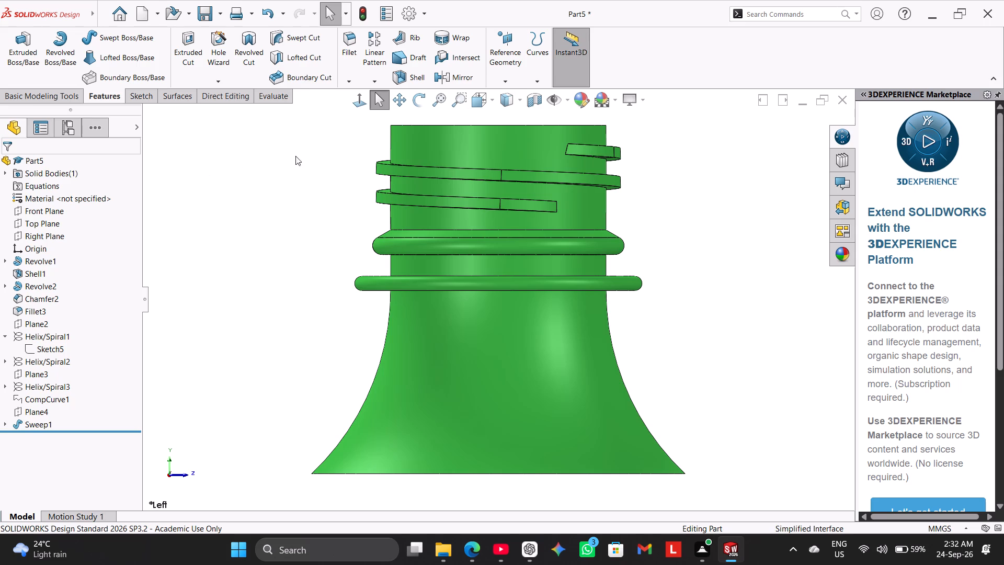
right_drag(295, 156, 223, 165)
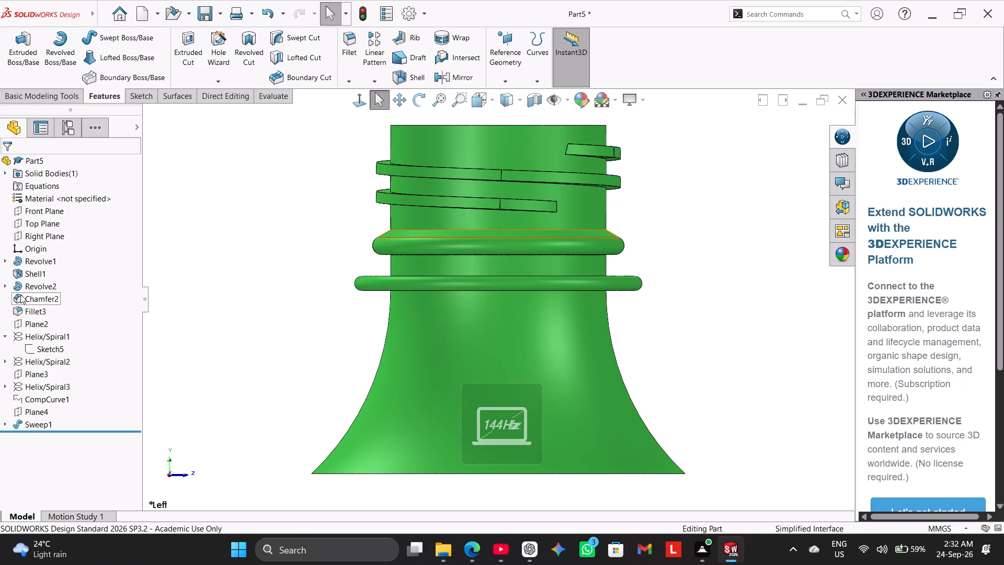
Change the sketch plane of Sketch4 under Revolve2 to Right Plane and accept the edit.
click(9, 286)
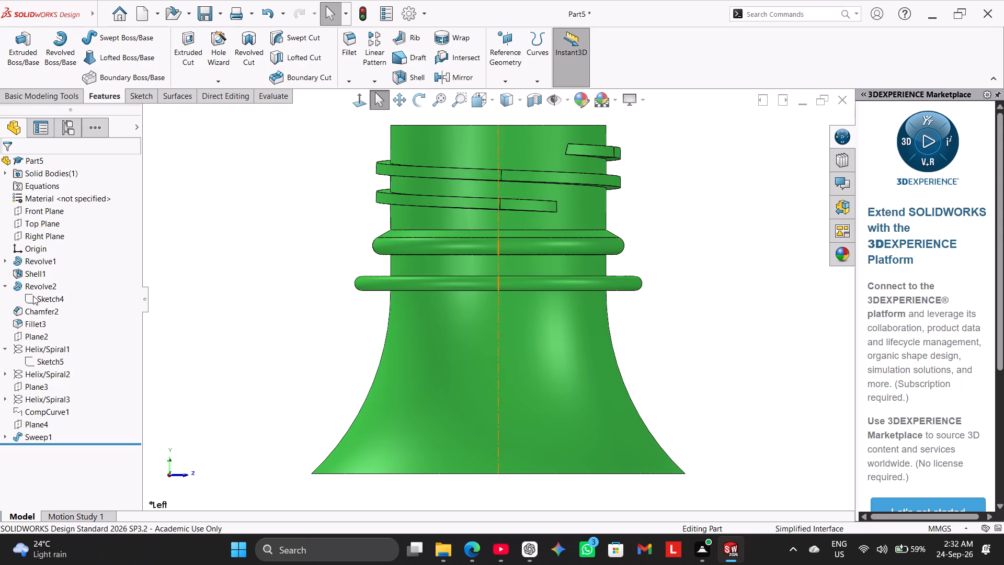
click(35, 296)
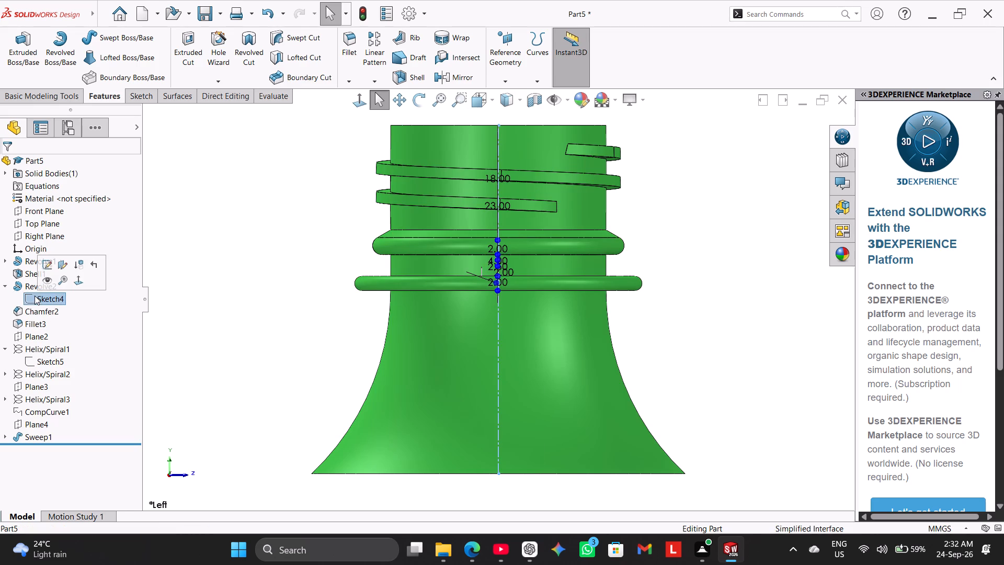
middle_drag(235, 273, 247, 309)
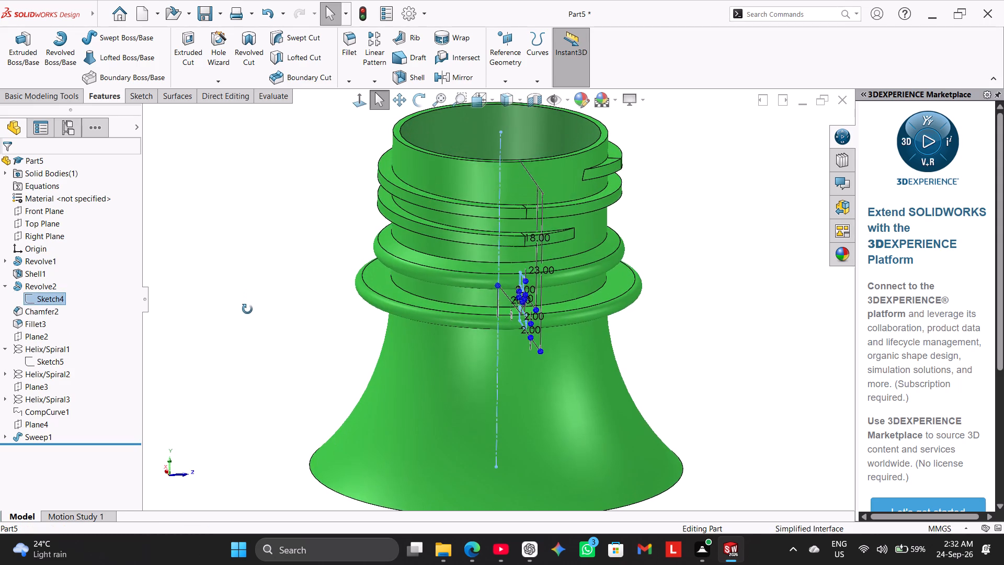
middle_drag(247, 309, 246, 308)
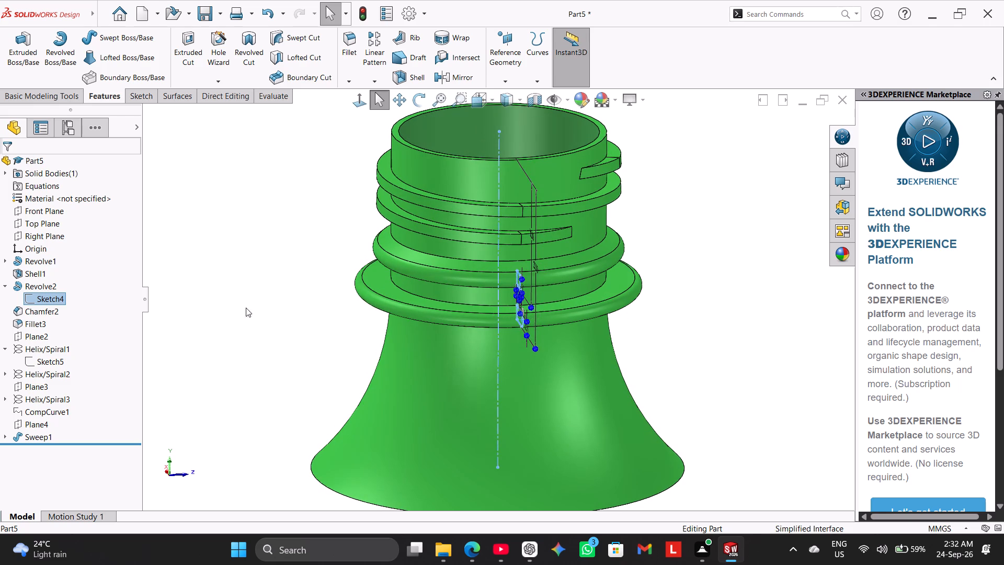
middle_drag(271, 300, 269, 278)
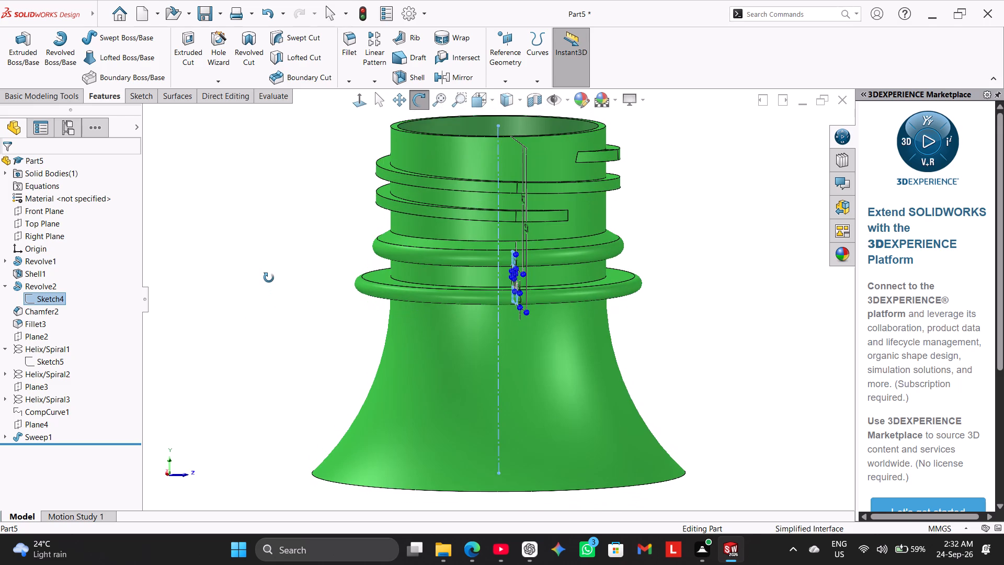
middle_drag(269, 278, 261, 288)
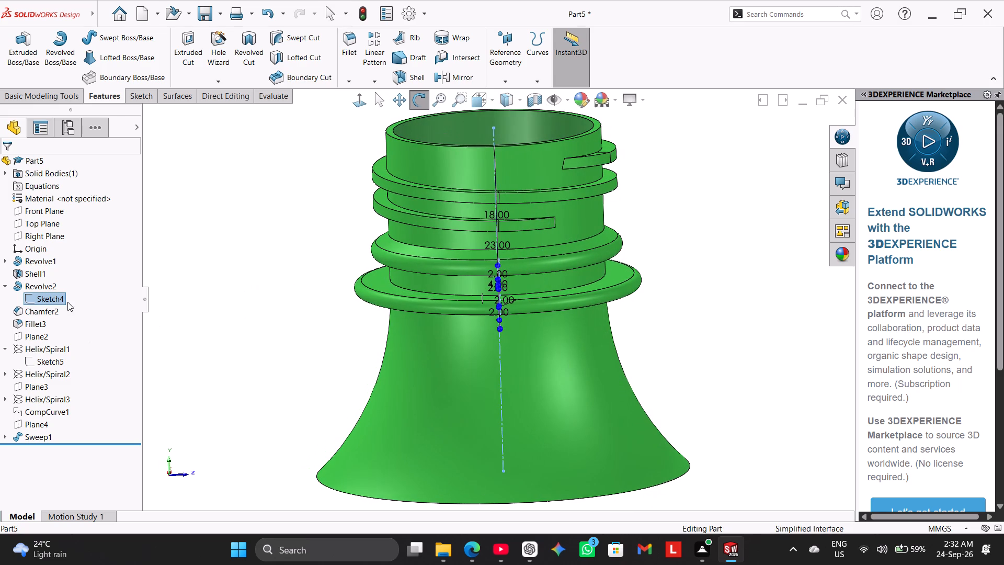
right_click(63, 299)
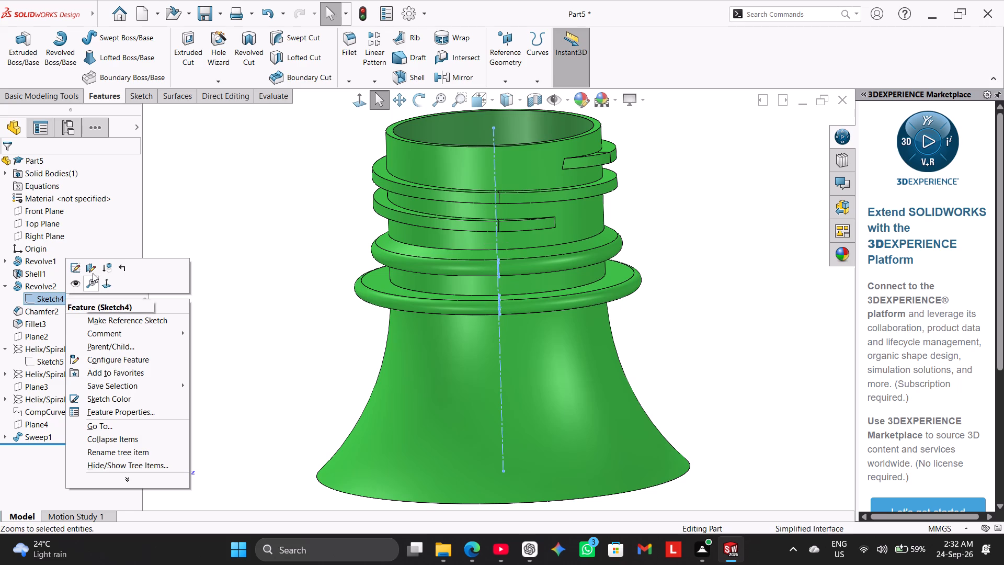
click(93, 273)
click(147, 113)
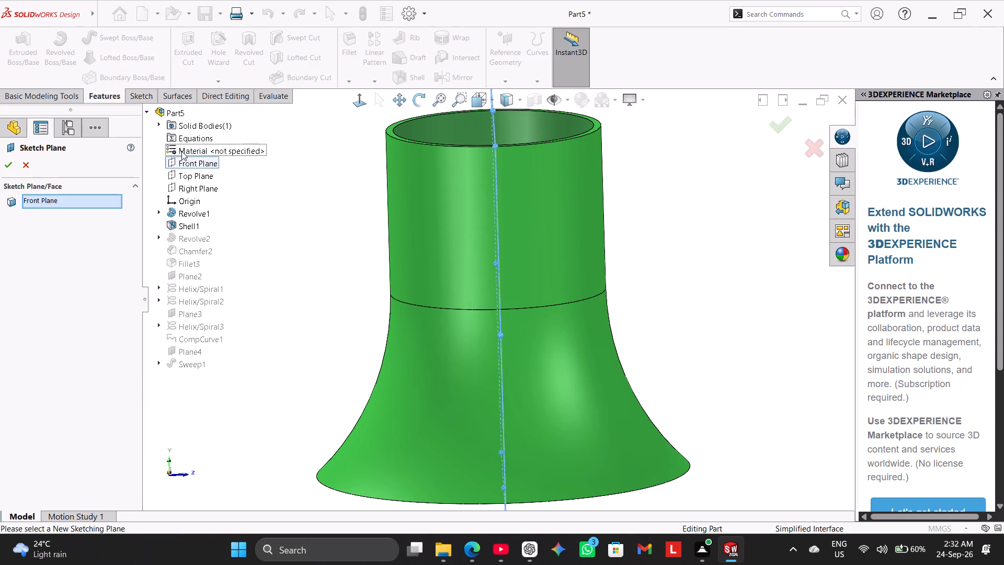
click(196, 186)
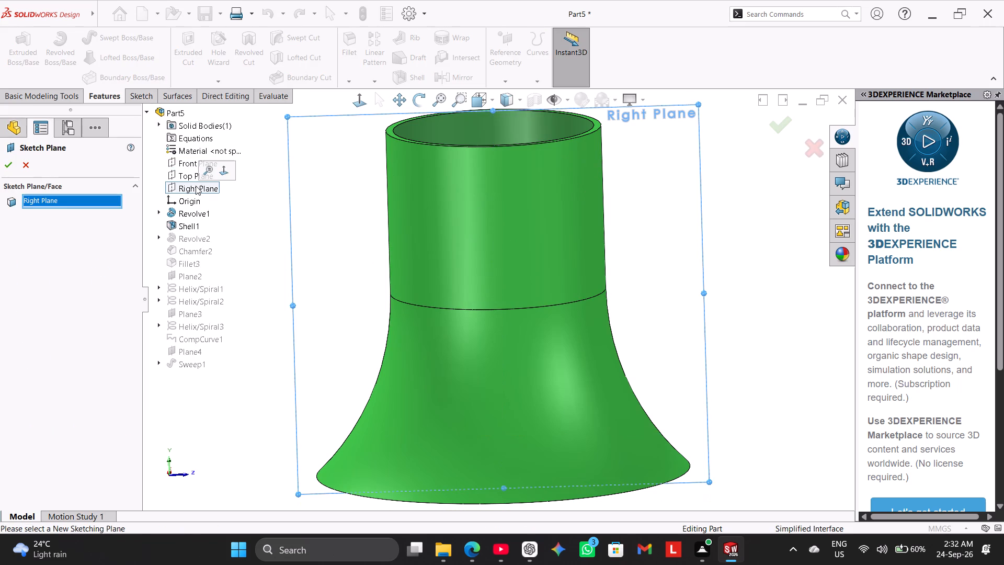
click(225, 168)
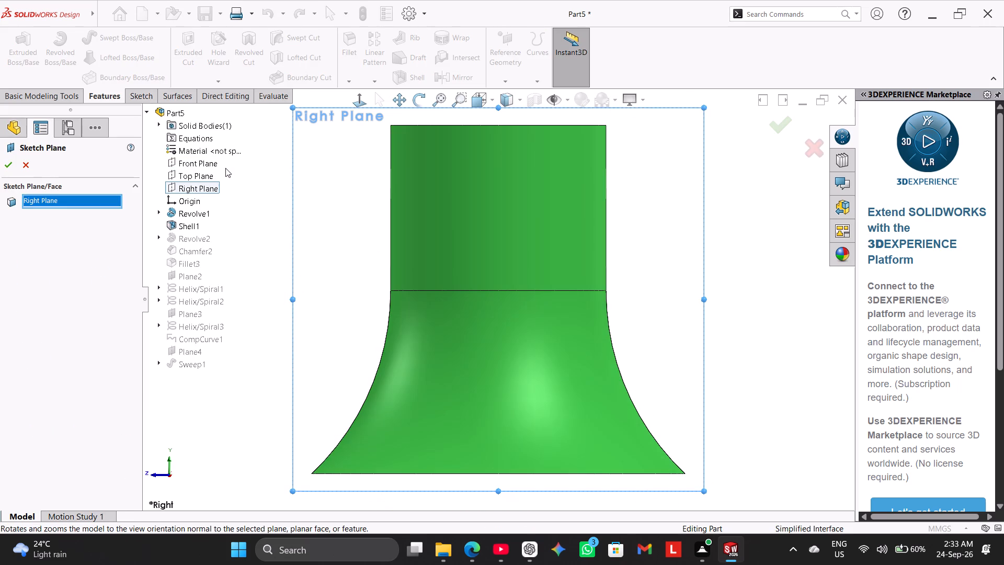
right_click(210, 183)
click(232, 171)
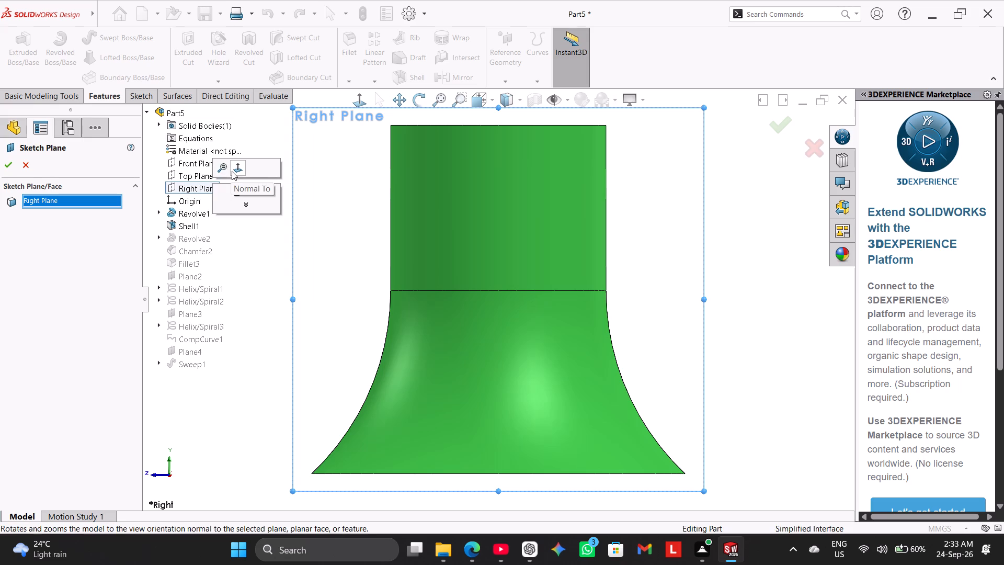
click(6, 165)
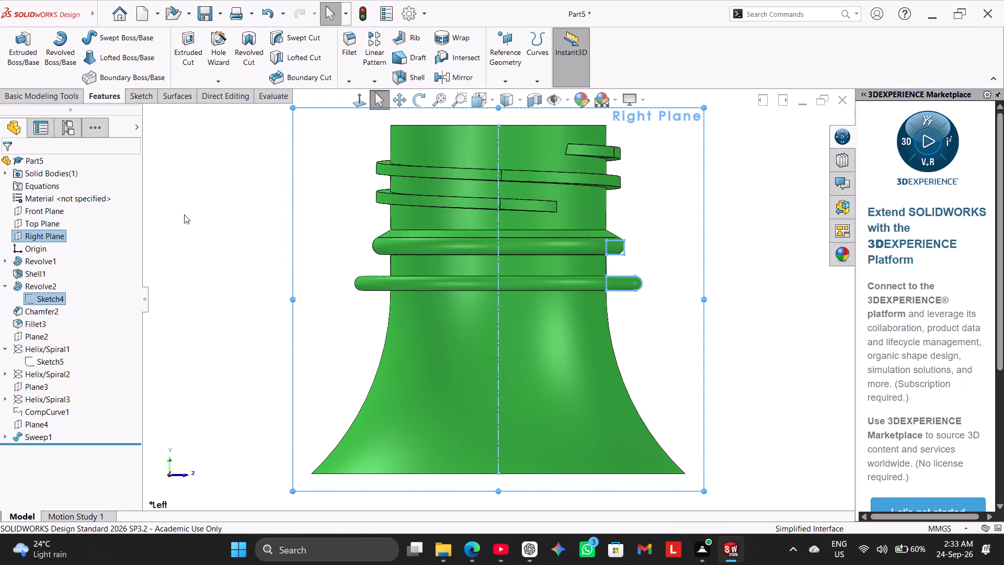
click(191, 221)
Examine the bottle neck's thread, rings and profile in the isometric, front, right and left standard views.
right_drag(212, 243, 325, 160)
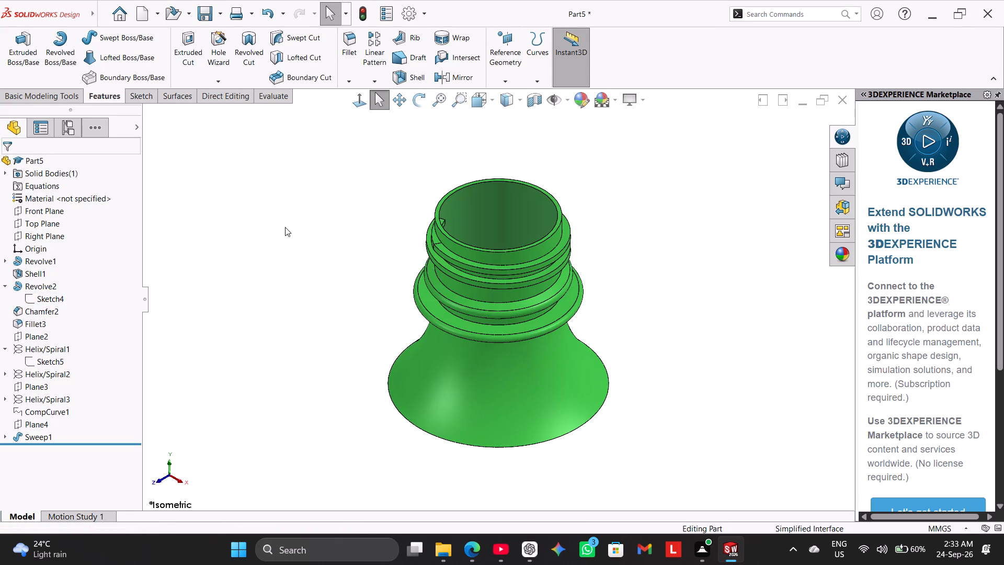
right_click(266, 241)
click(266, 241)
right_drag(266, 241, 241, 201)
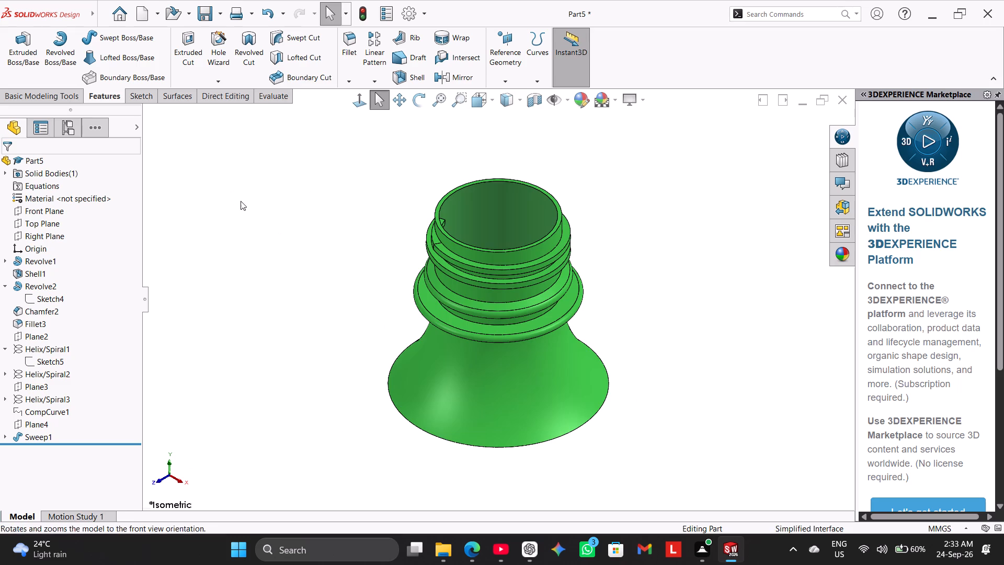
right_drag(241, 201, 238, 197)
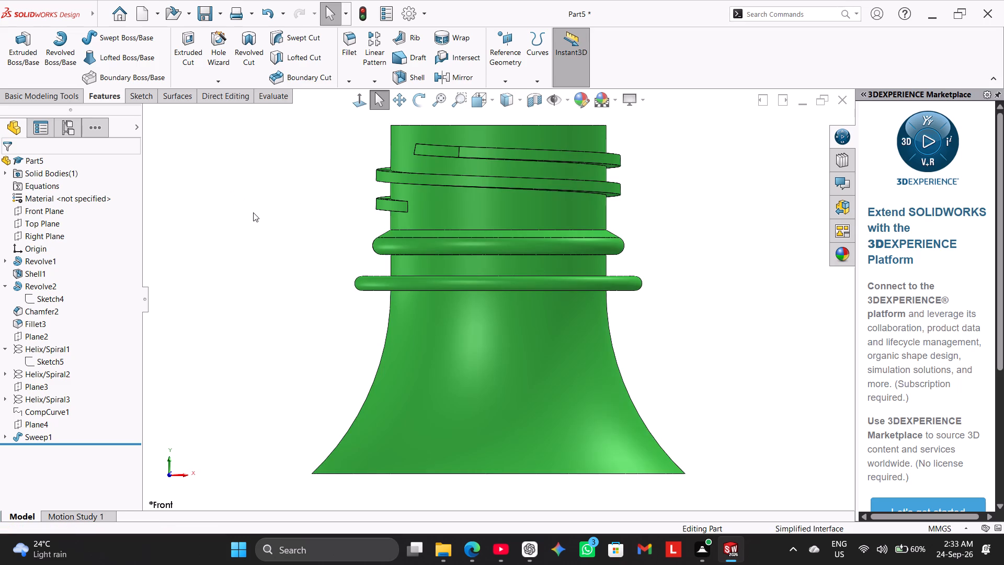
right_drag(253, 212, 198, 224)
right_drag(258, 206, 181, 214)
right_drag(253, 206, 309, 207)
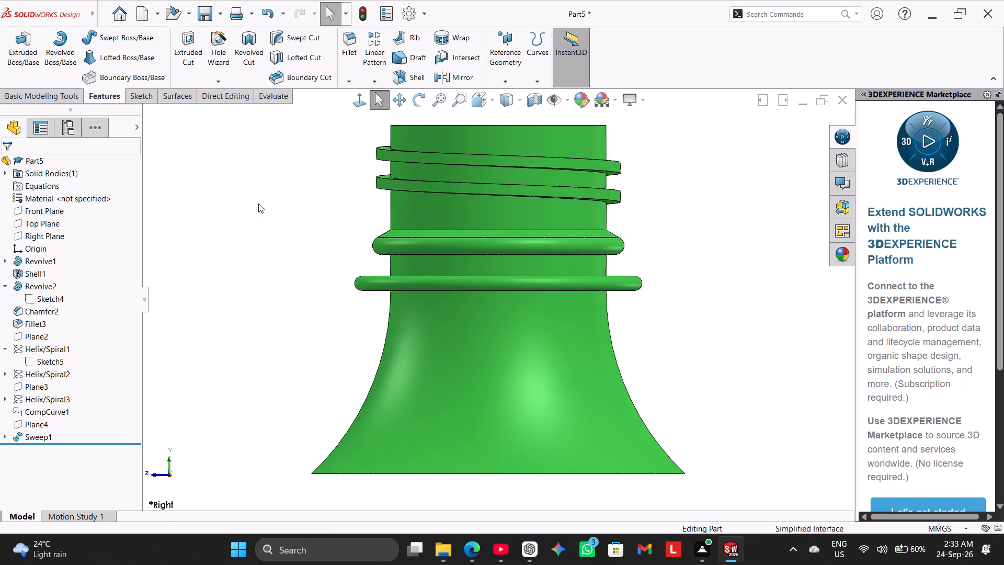
right_drag(258, 204, 225, 250)
right_drag(264, 218, 200, 217)
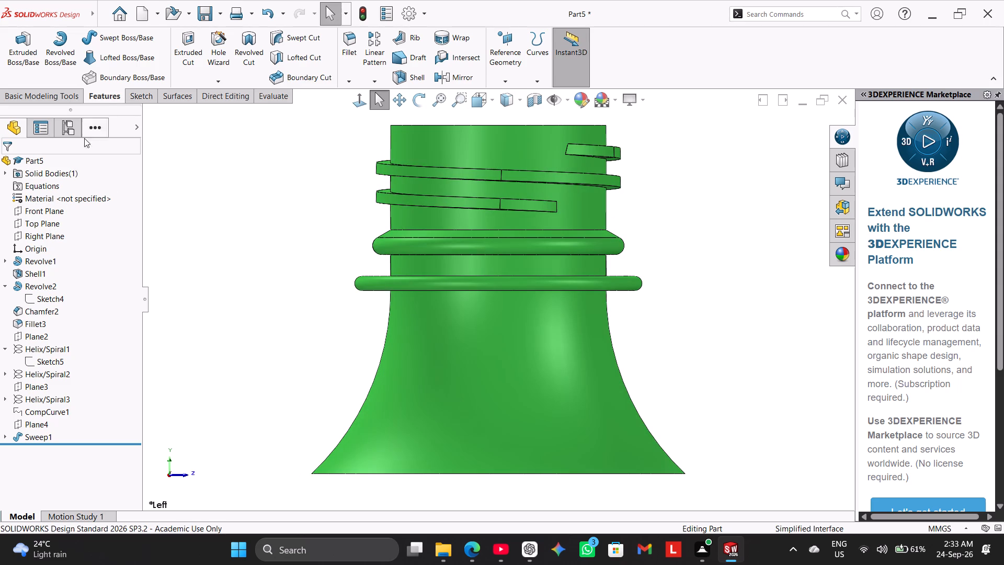
Highlight the Front, Top and Right planes in turn to check their orientation, and view the model normal to Right Plane.
click(38, 206)
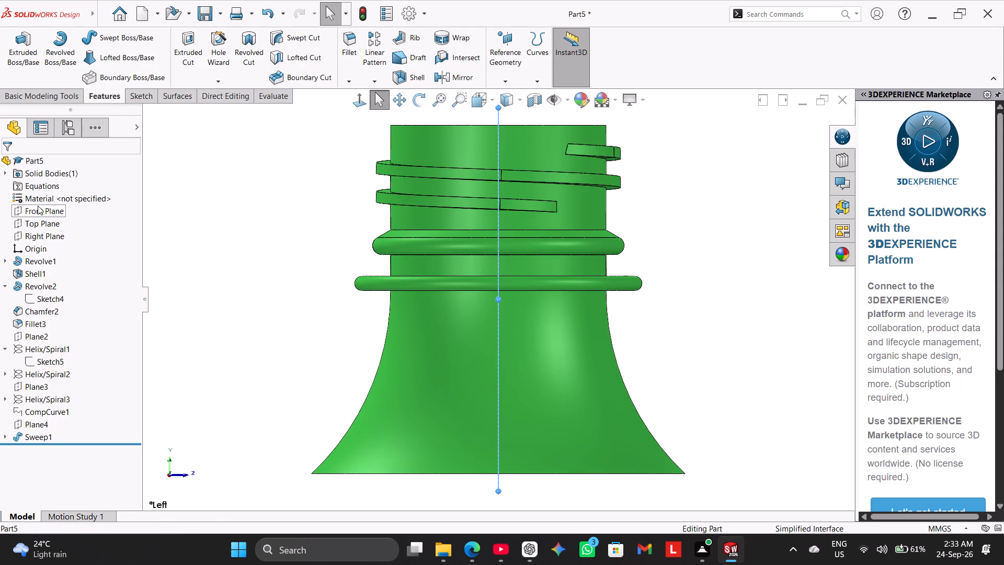
click(48, 225)
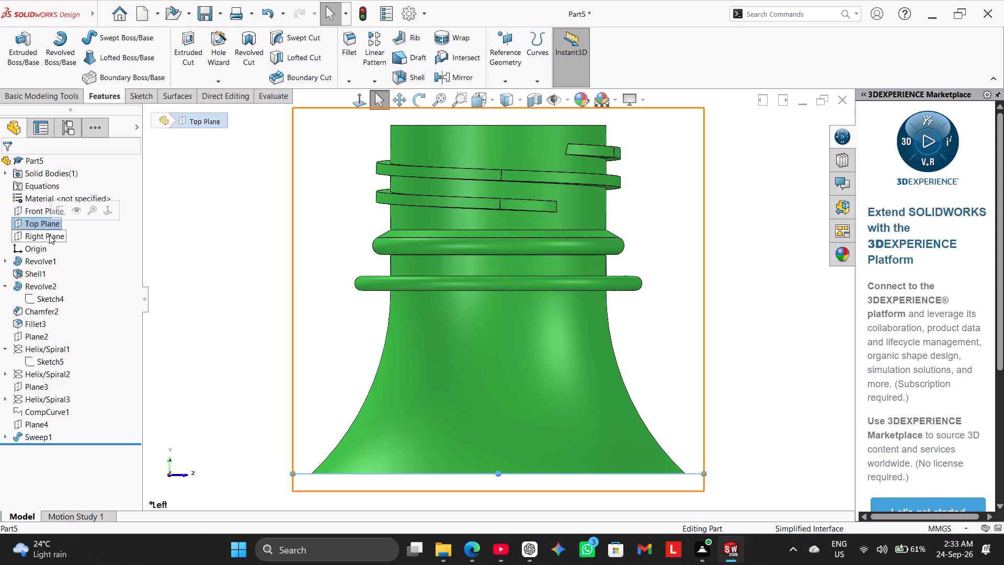
click(49, 235)
click(36, 211)
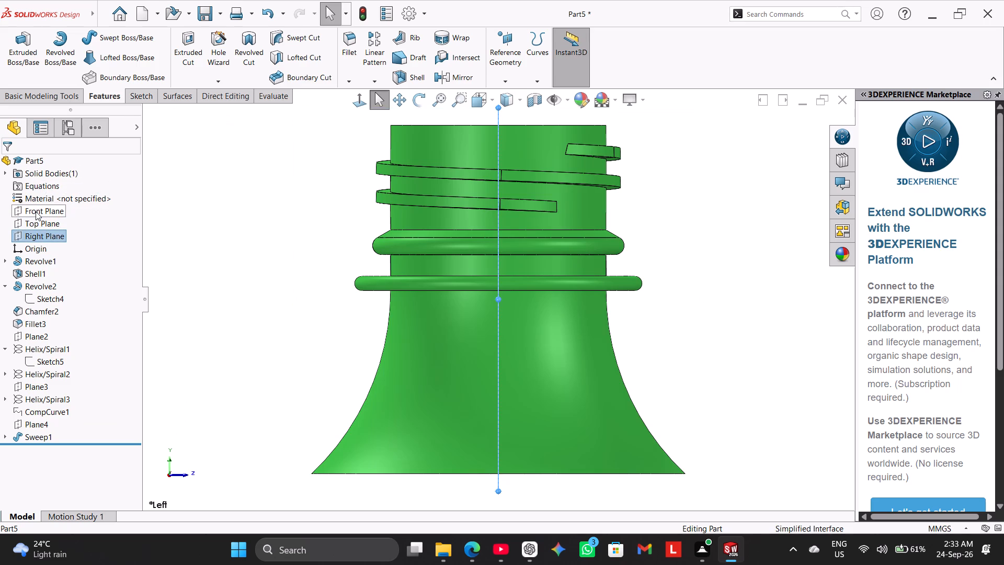
click(40, 221)
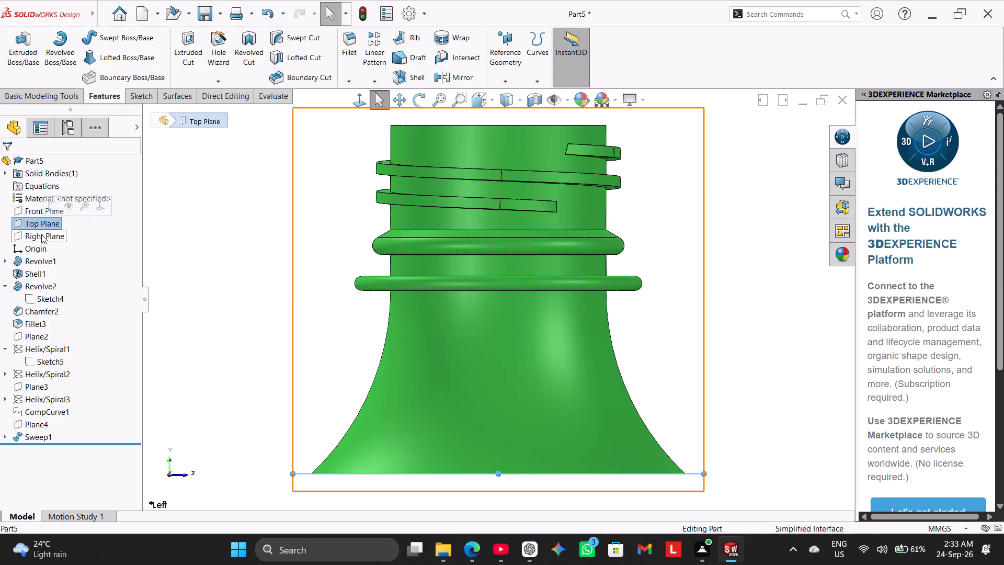
click(41, 235)
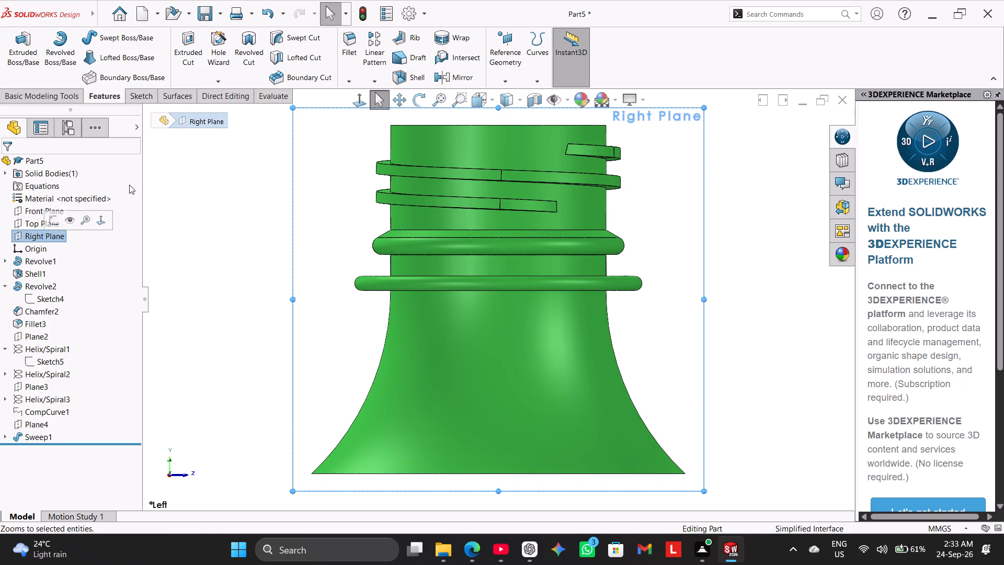
click(185, 120)
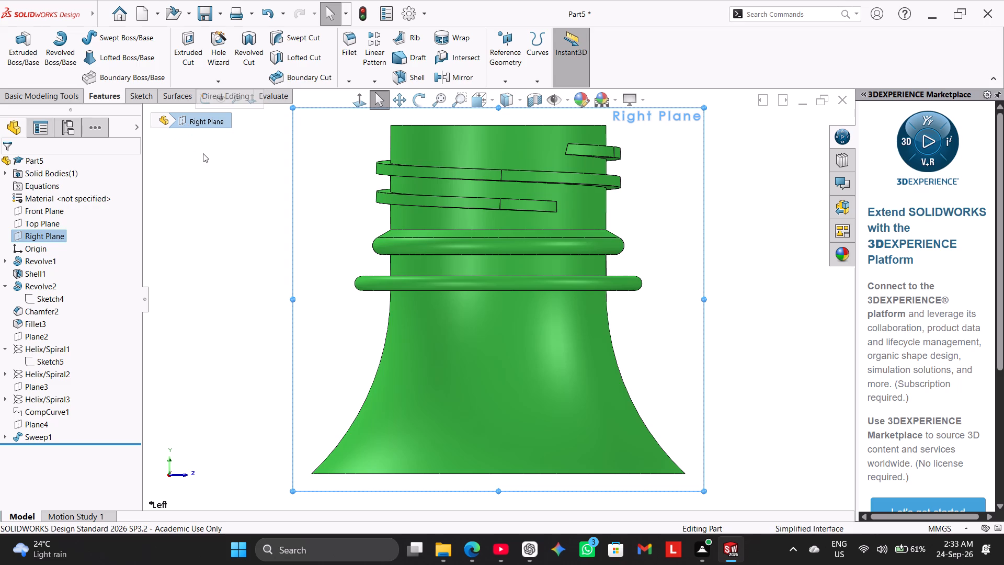
click(252, 99)
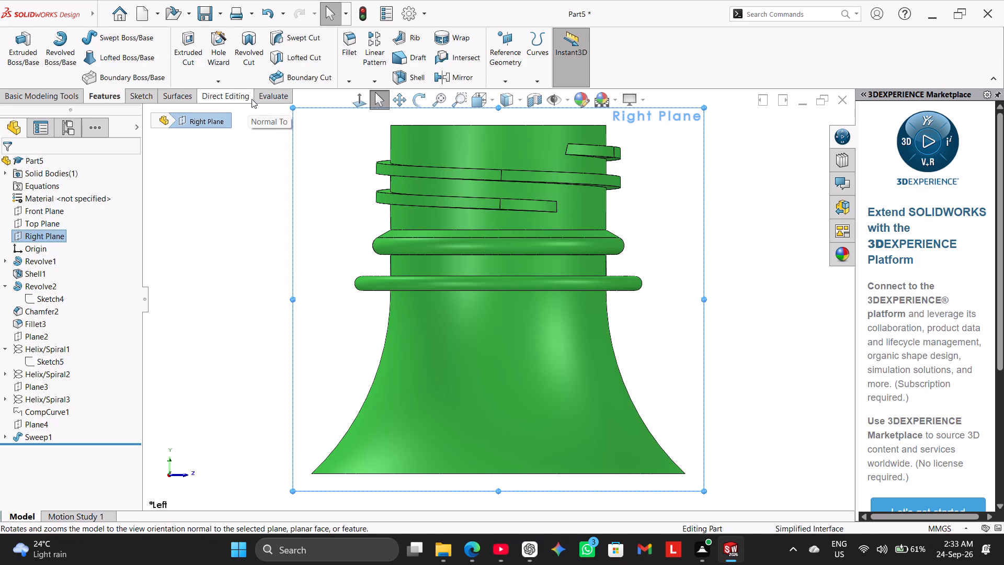
right_click(215, 121)
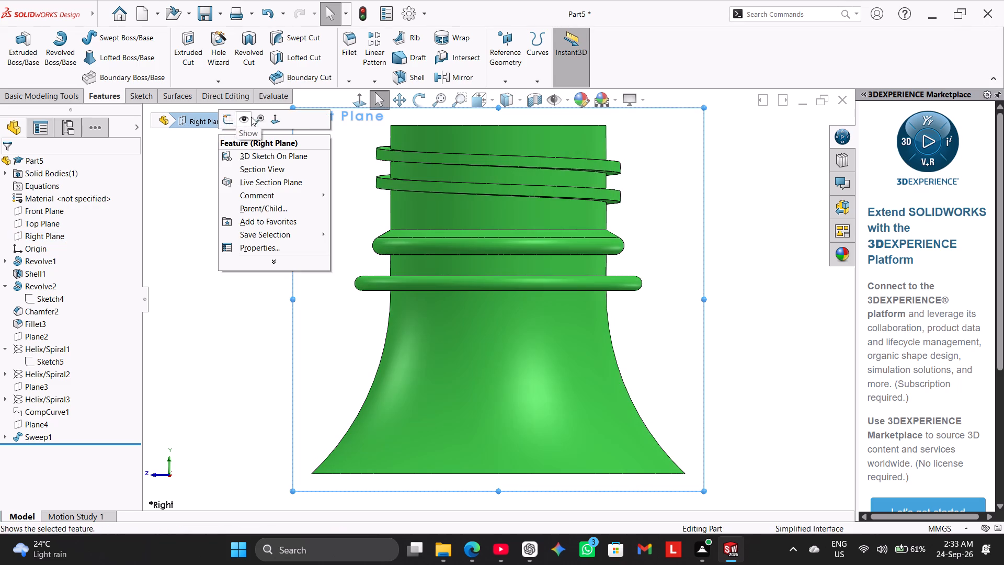
click(276, 119)
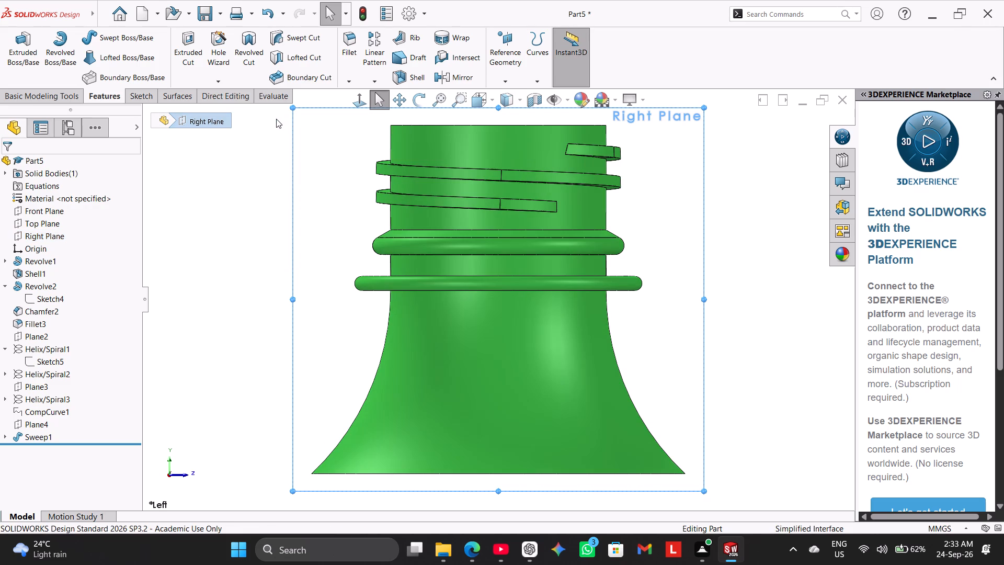
Open a new sketch on Right Plane.
right_click(207, 123)
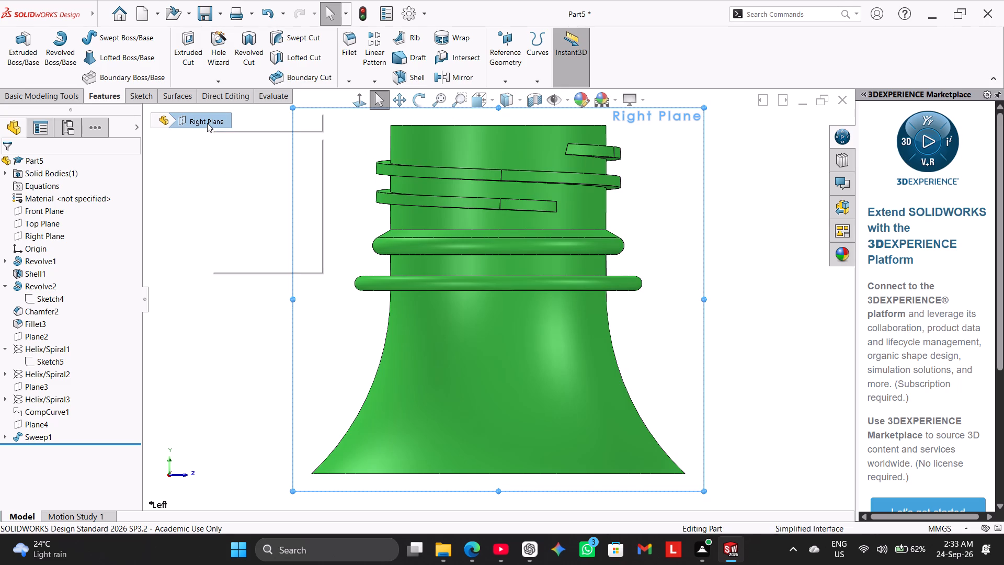
click(214, 120)
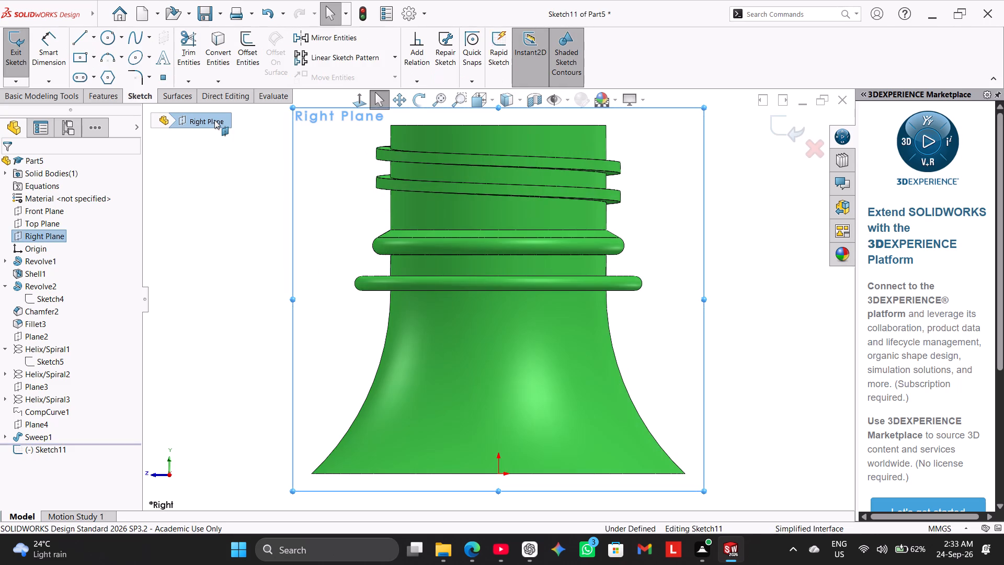
Preview a planar section view of the bottle neck at Right Plane to examine its wall, rings and thread, without keeping the section.
right_click(214, 120)
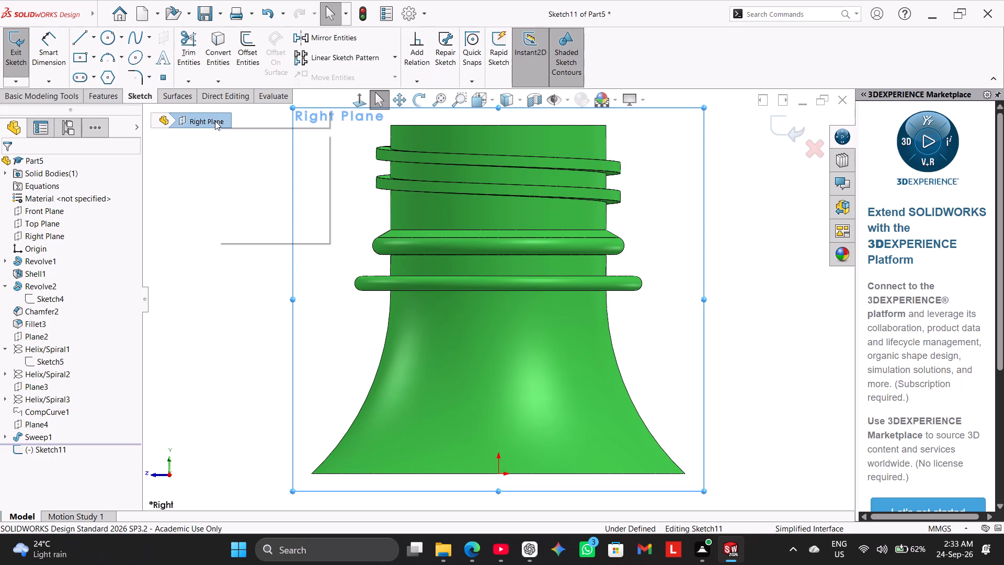
click(245, 231)
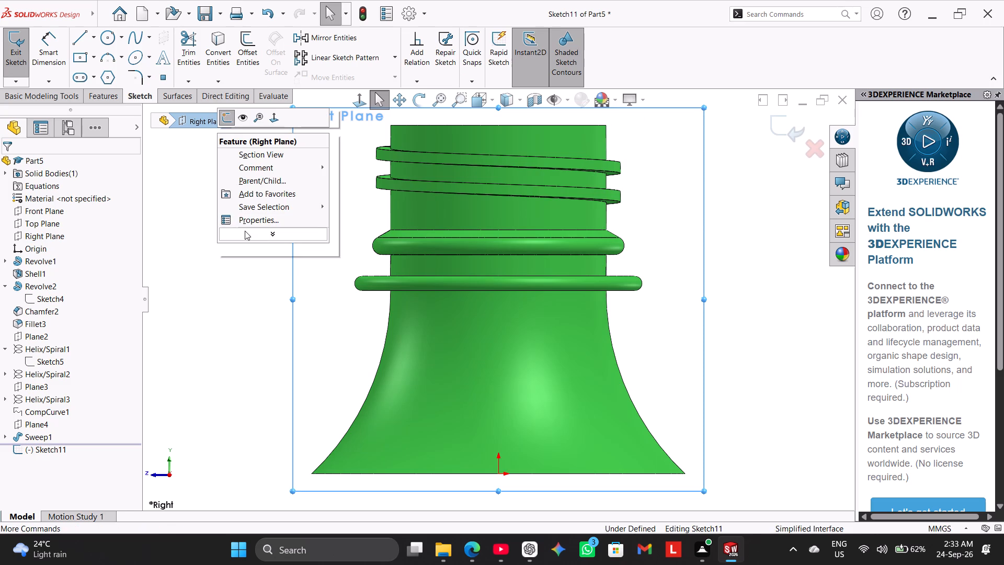
click(276, 157)
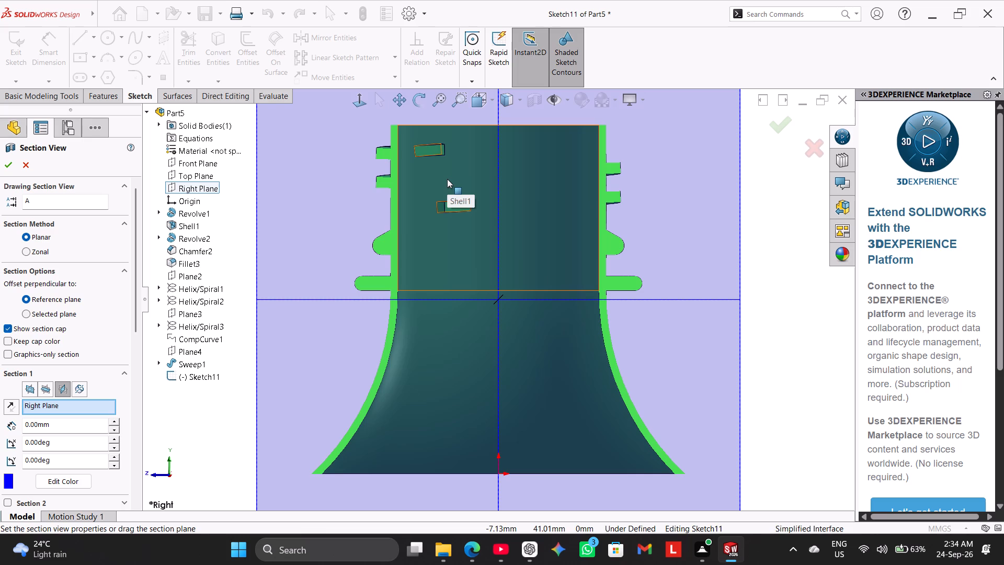
click(25, 161)
click(244, 197)
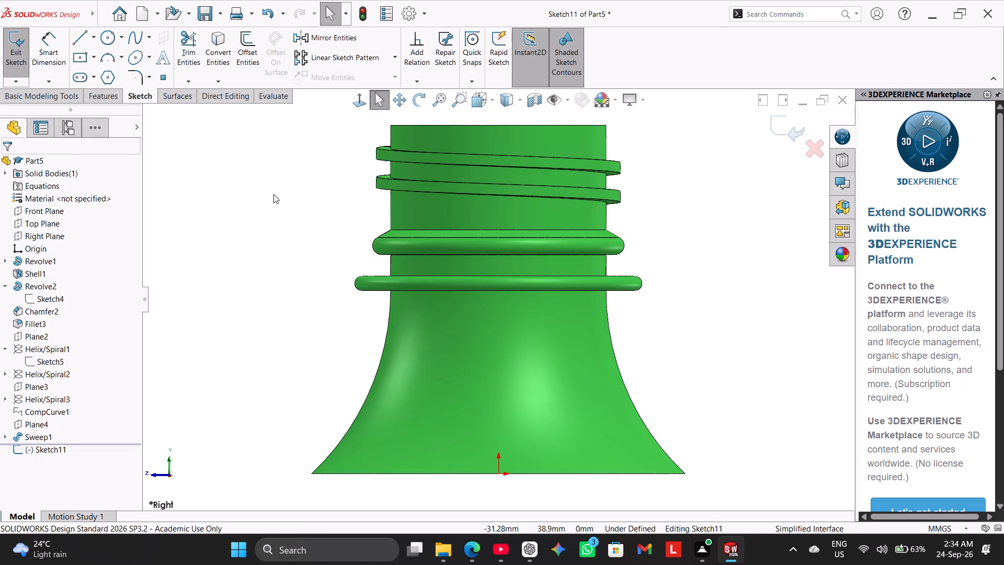
right_drag(273, 194, 154, 202)
click(30, 169)
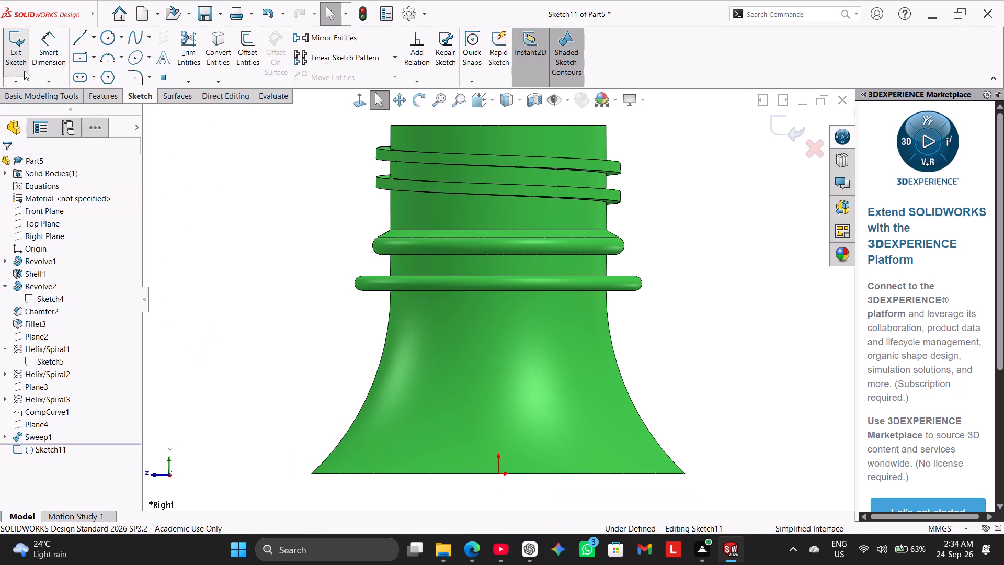
Exit the empty sketch on Right Plane.
click(13, 56)
Flip the normal direction of Plane2, the reference plane used for the thread helix.
right_drag(311, 238, 204, 228)
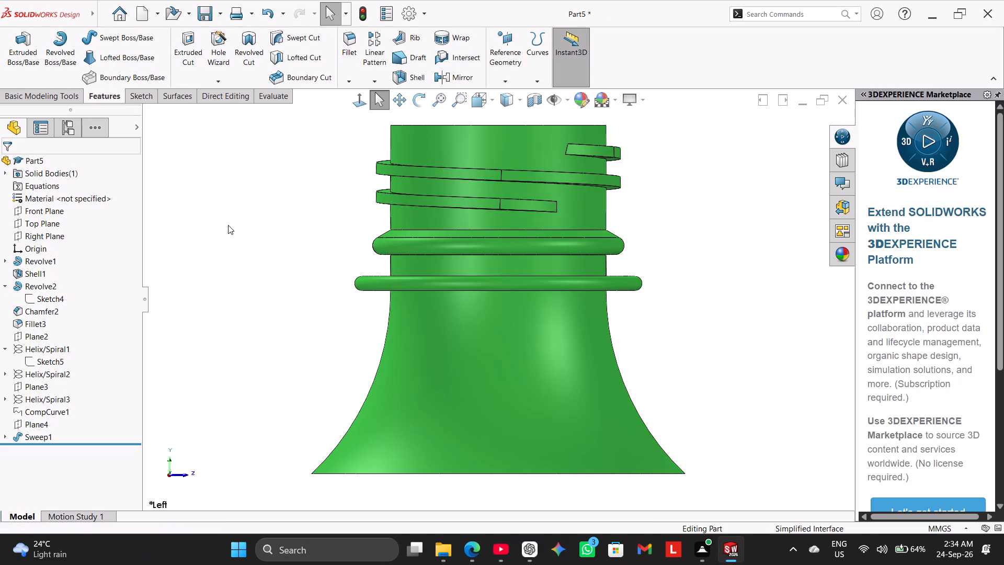
right_drag(195, 284, 329, 195)
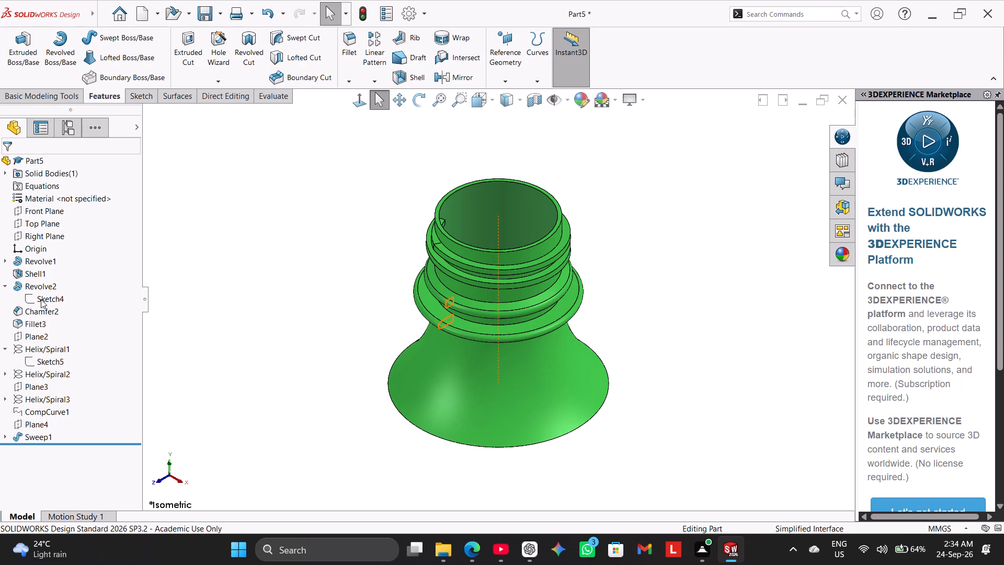
right_click(32, 336)
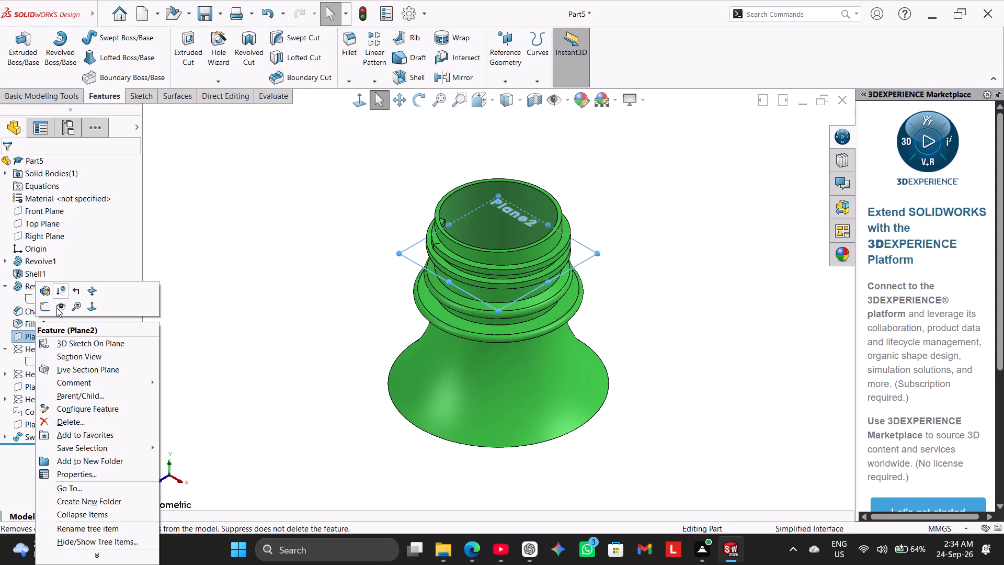
click(94, 293)
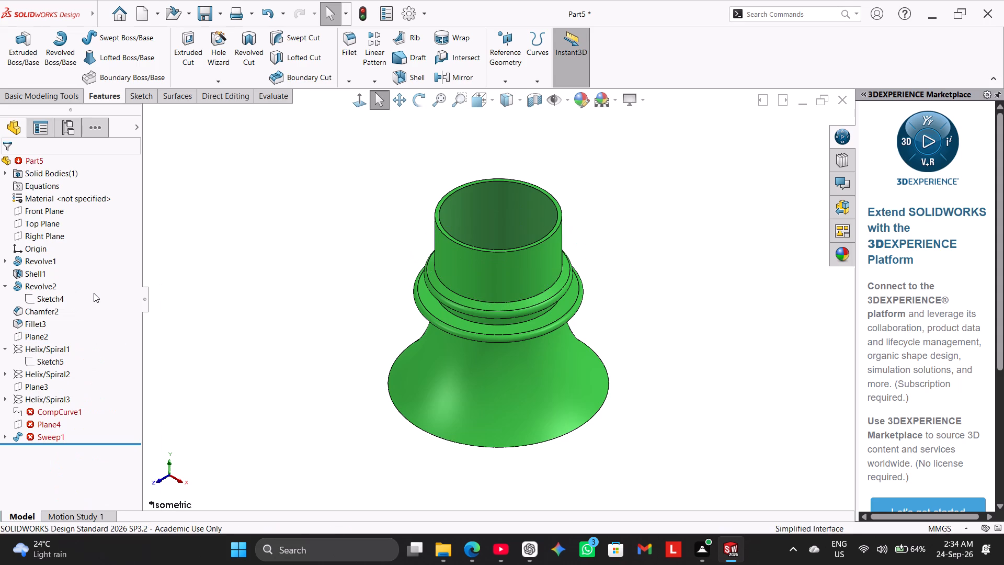
Undo the latest changes to the bottle neck, choosing to stop and repair CompCurve1 instead of ignoring its rebuild error.
key(ctrl+z)
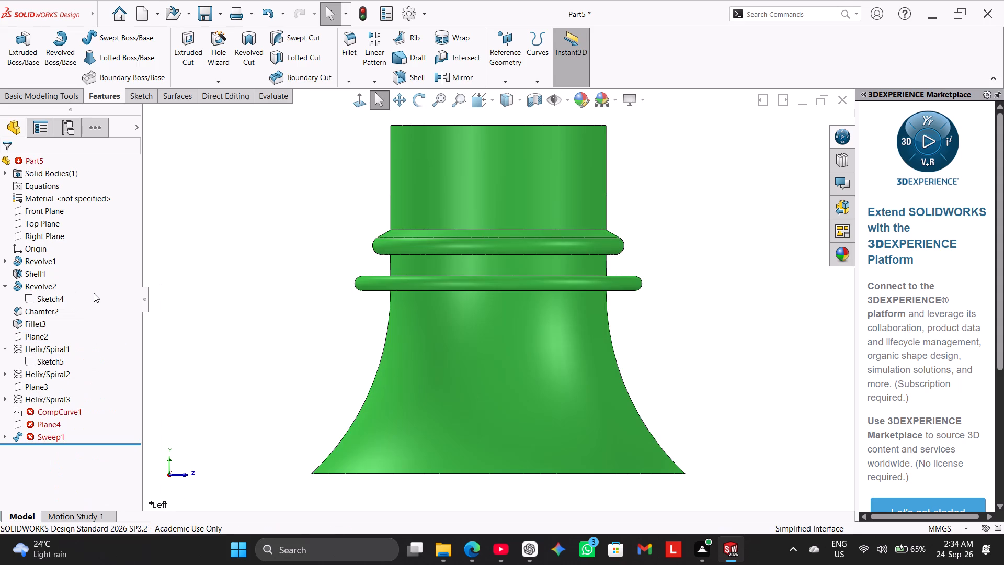
key(ctrl+z)
key(ctrl+z)
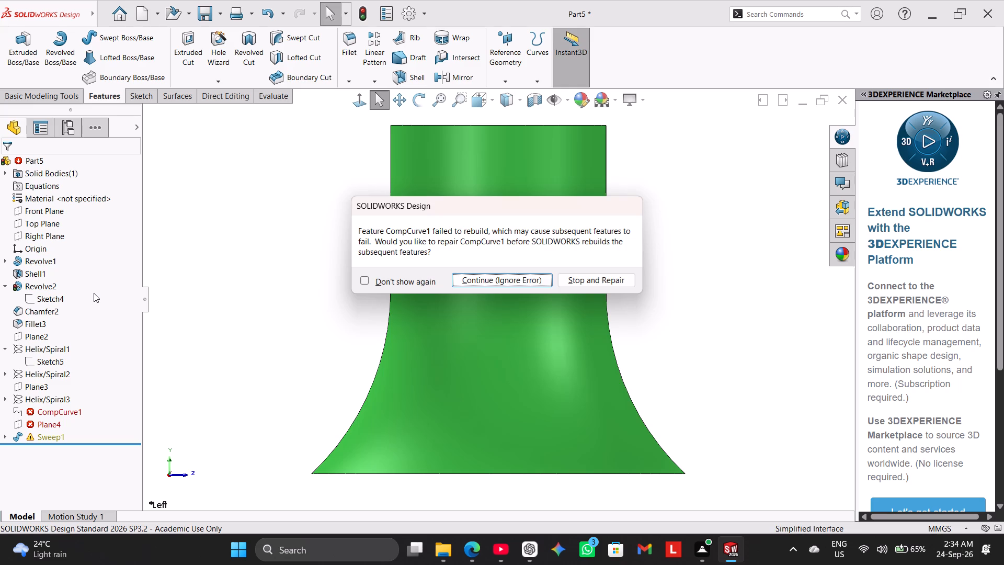
click(608, 281)
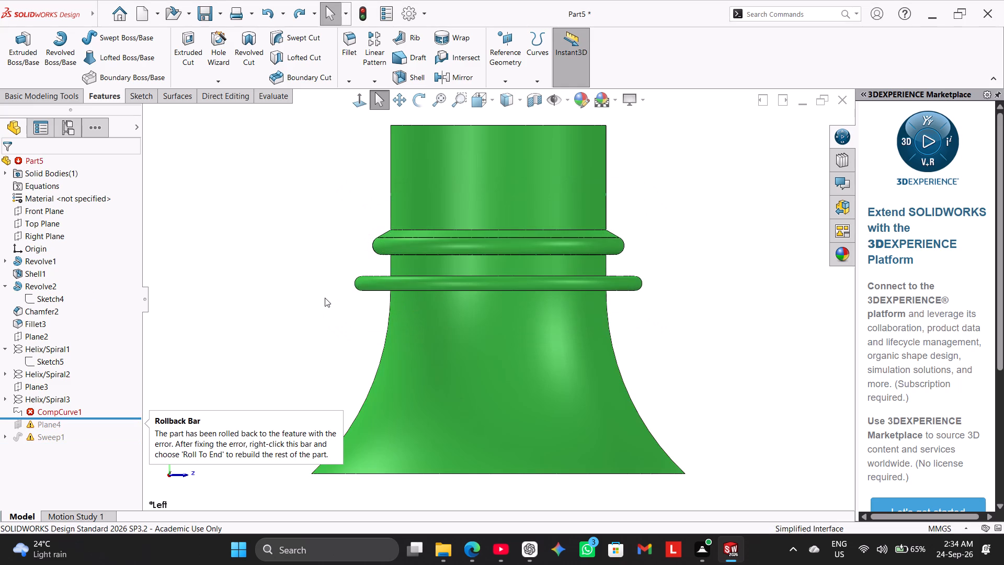
key(ctrl+z)
click(602, 284)
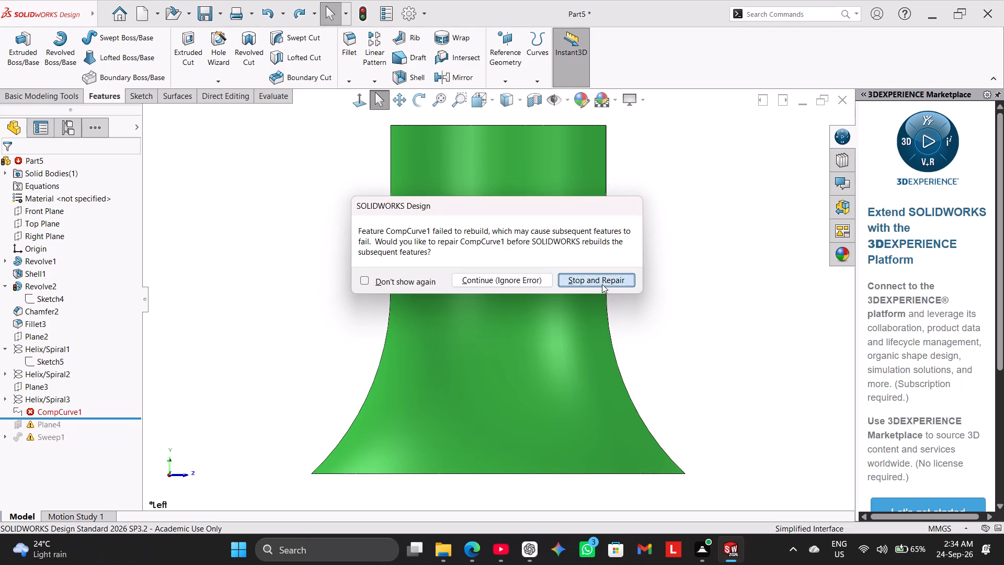
key(ctrl+z)
click(237, 310)
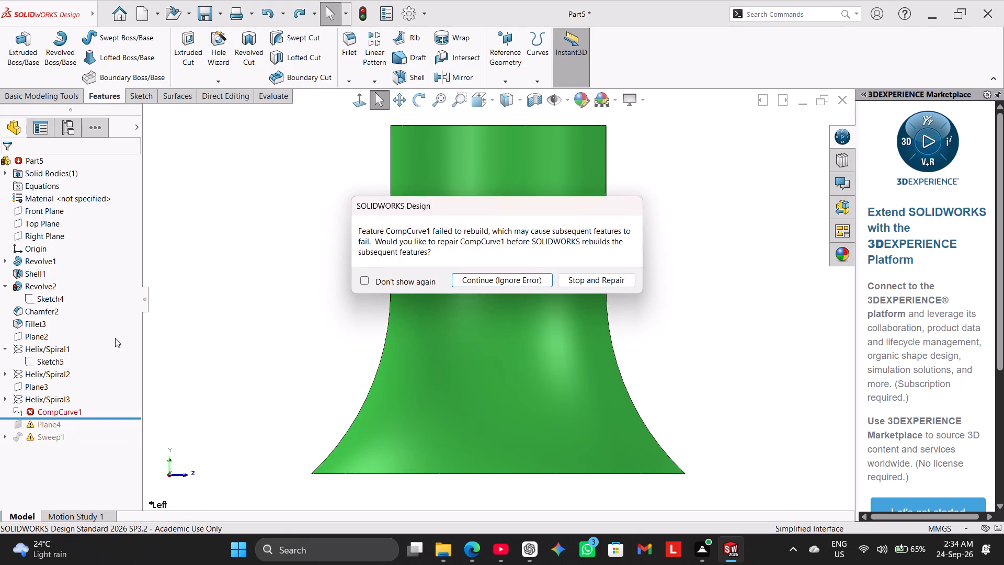
right_click(52, 358)
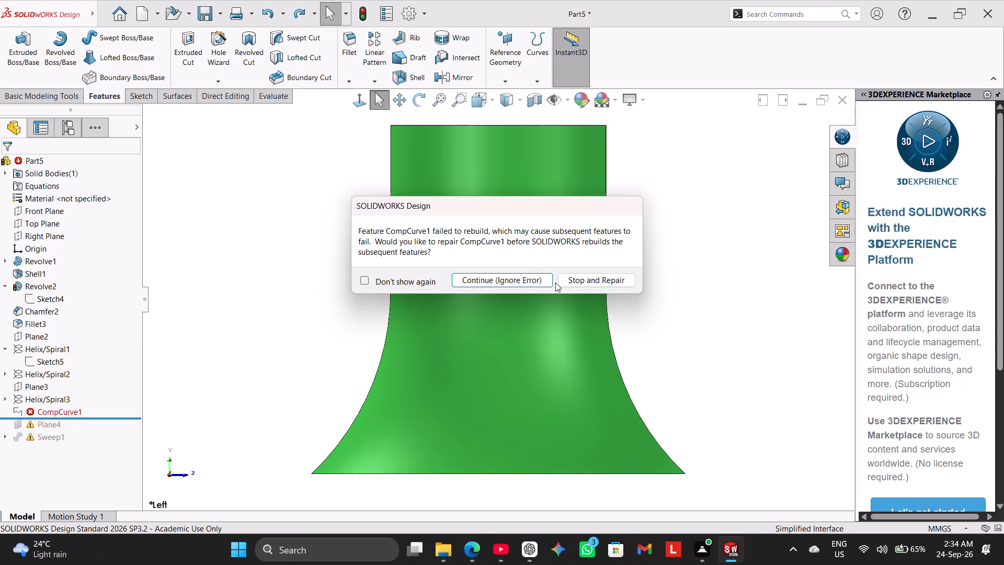
click(565, 278)
View the model normal to Sketch5, the base circle of Helix/Spiral1.
right_click(60, 365)
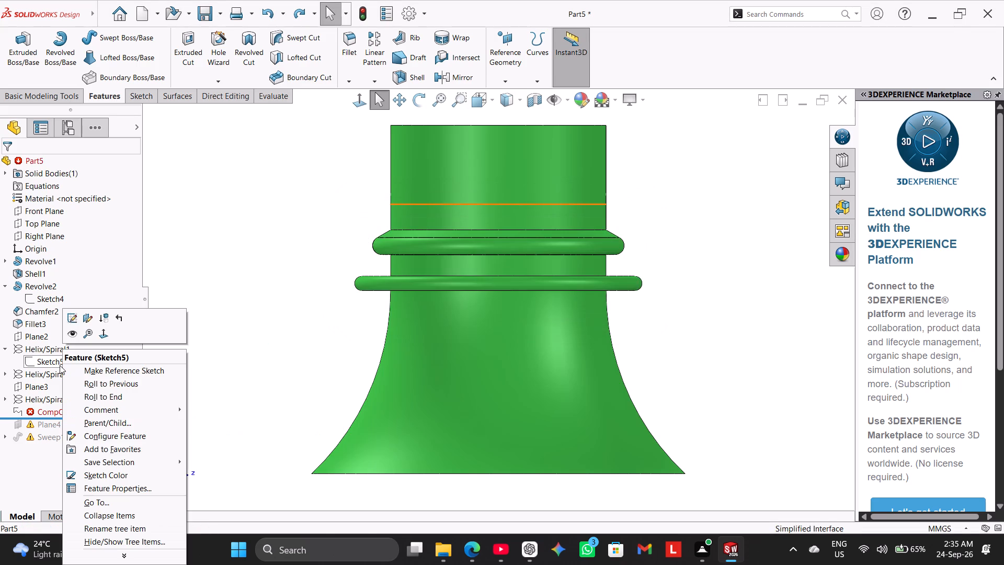
click(107, 331)
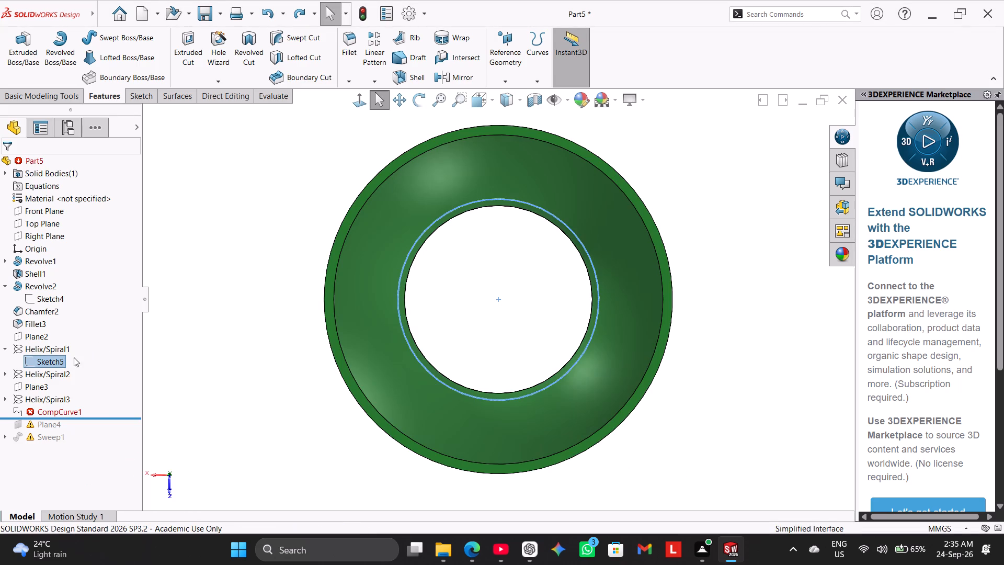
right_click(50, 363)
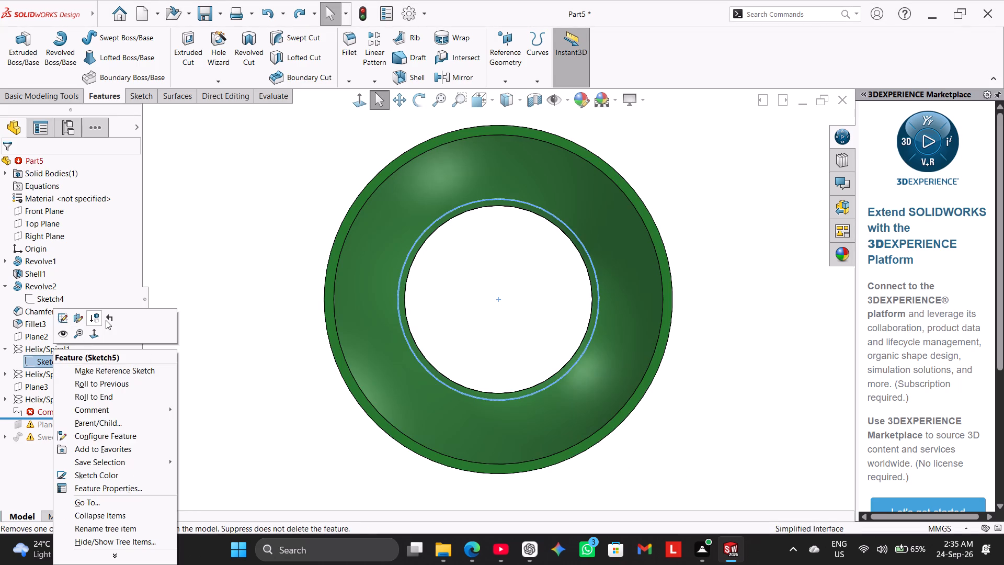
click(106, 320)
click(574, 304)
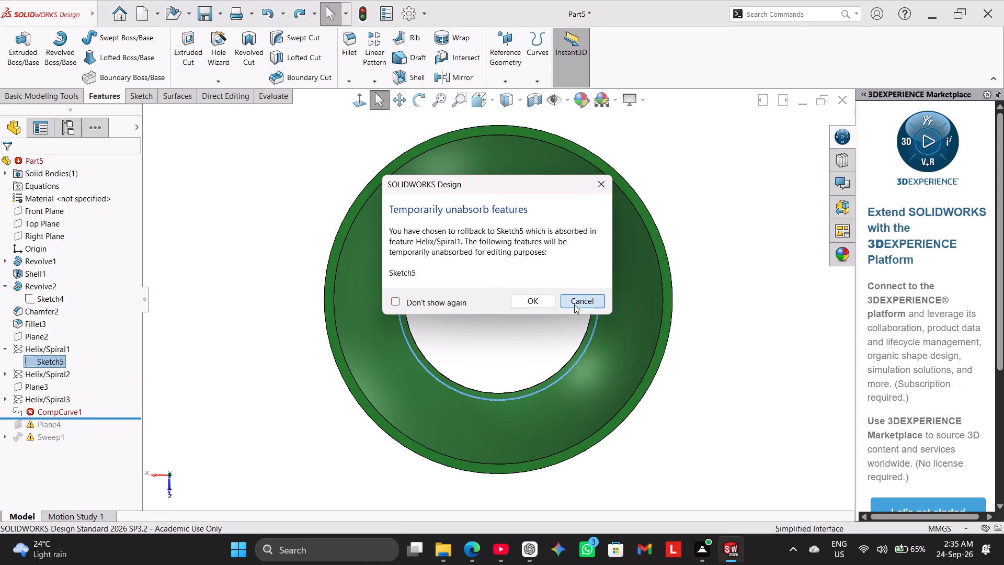
Undo further changes and suppress the repeated CompCurve1 rebuild-error prompt, choosing to continue and ignore the error.
key(ctrl+z)
key(ctrl+z)
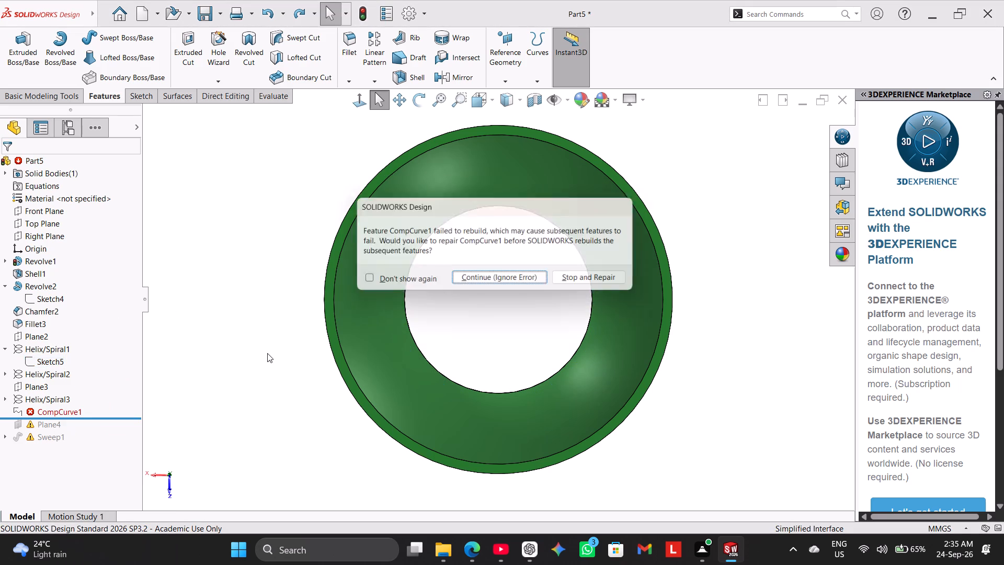
key(ctrl+z)
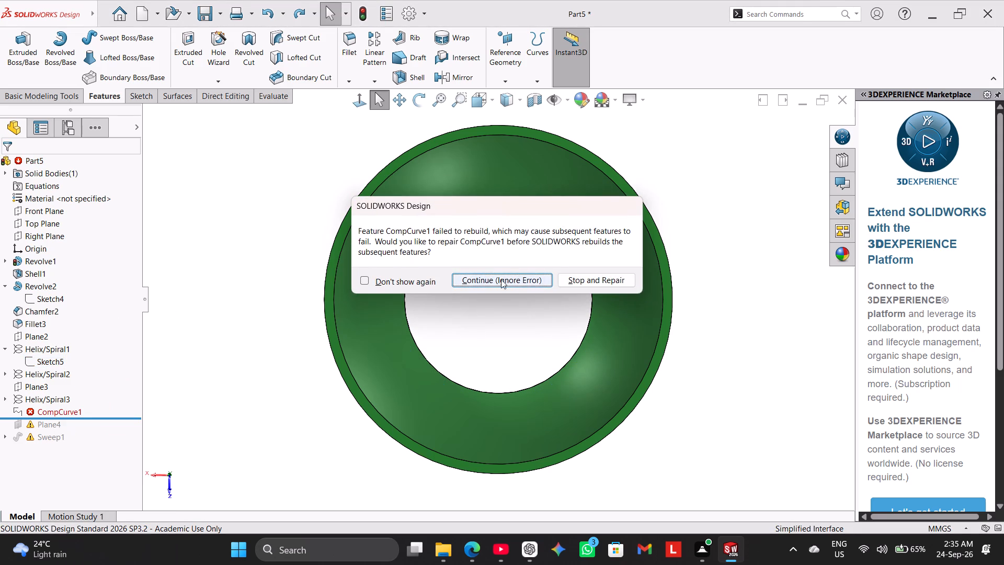
click(501, 278)
right_click(230, 335)
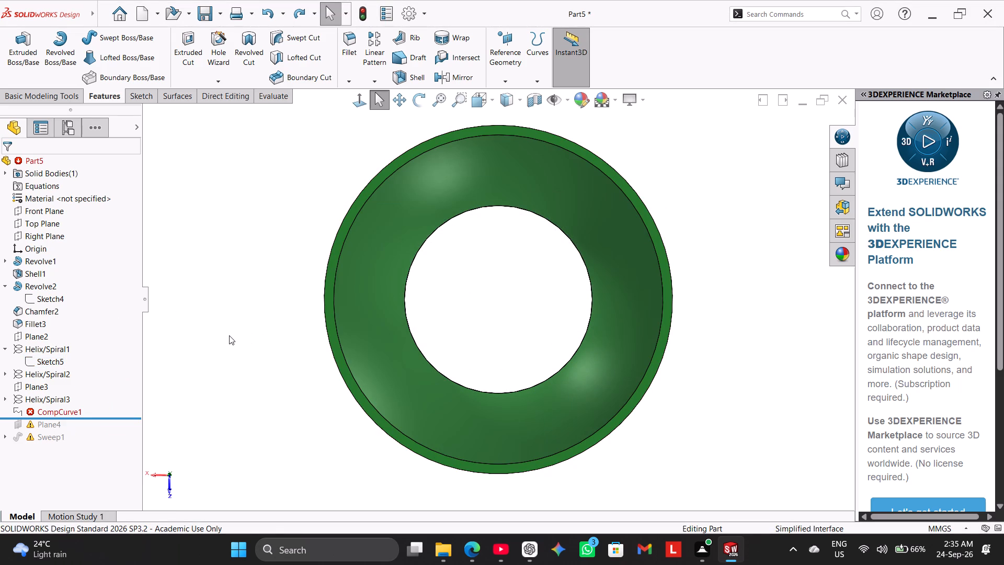
click(199, 289)
key(ctrl+z)
key(ctrl+z)
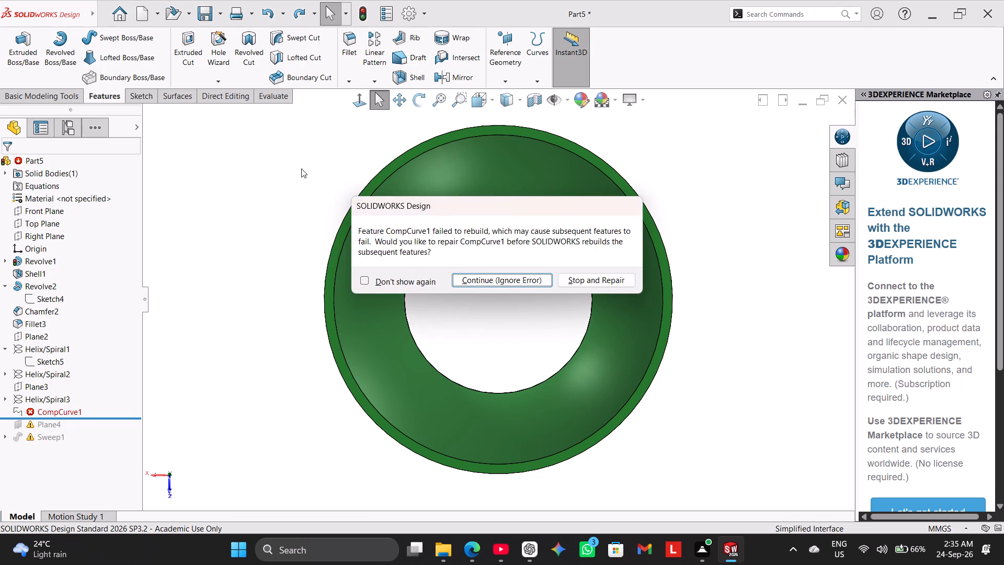
click(609, 287)
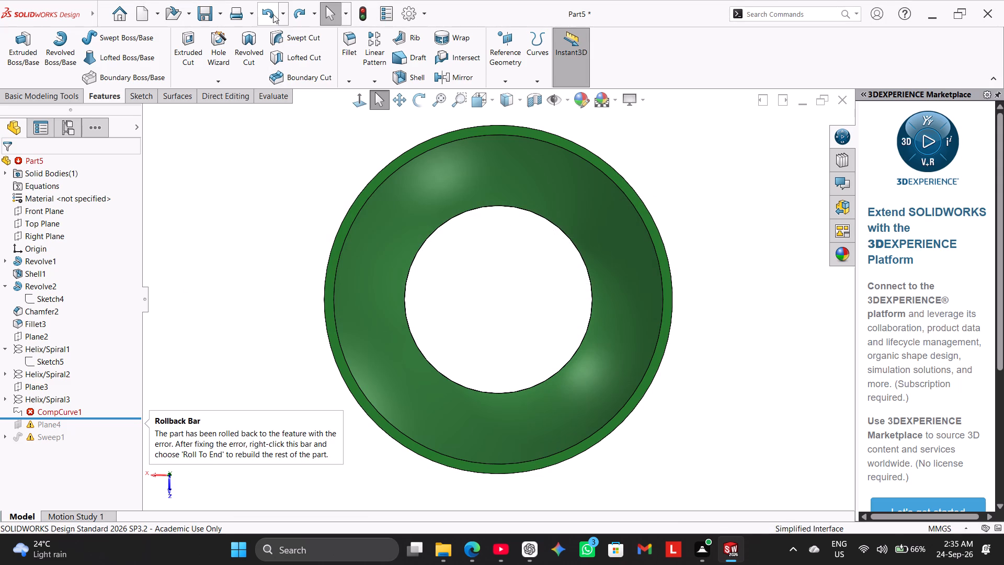
click(273, 14)
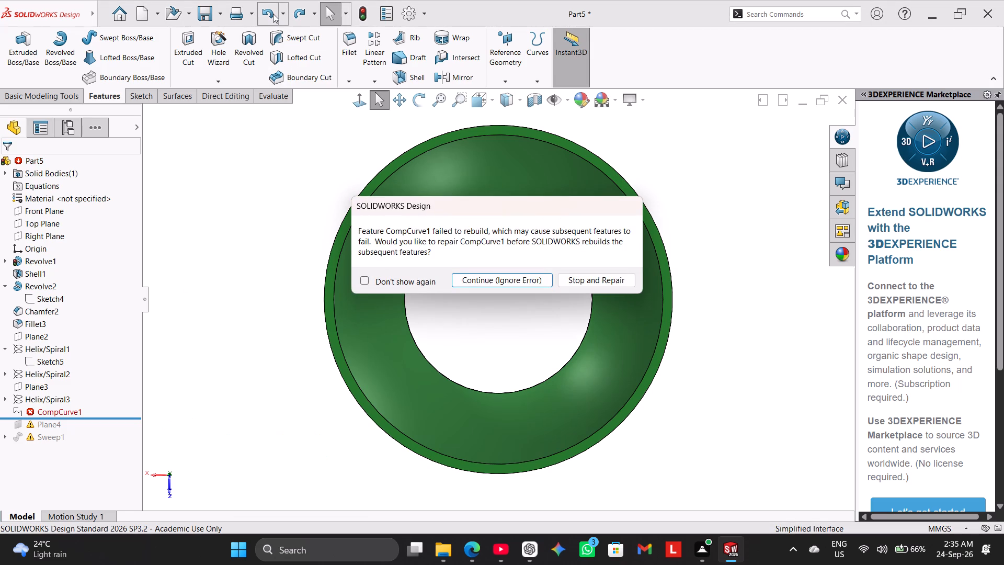
click(367, 276)
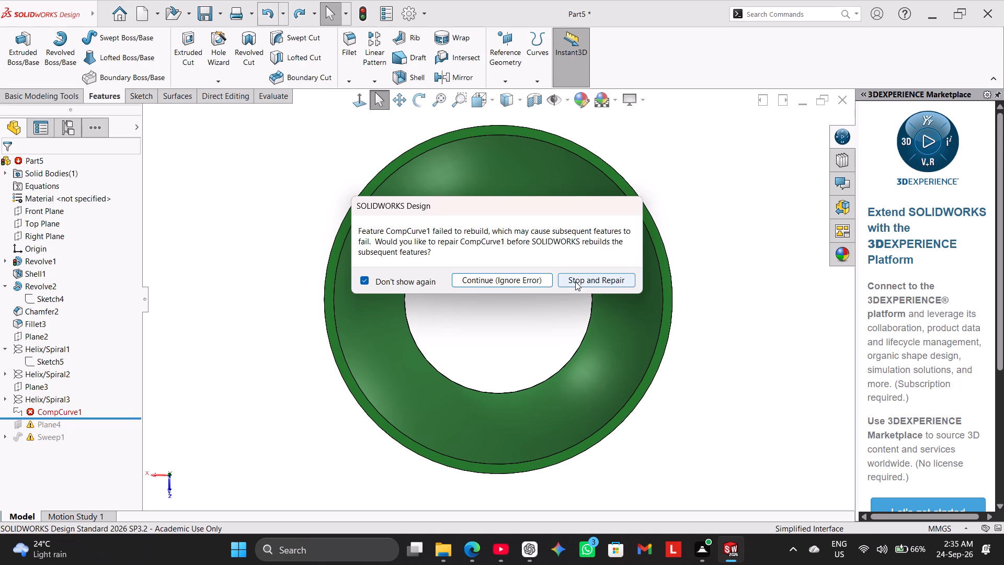
click(507, 286)
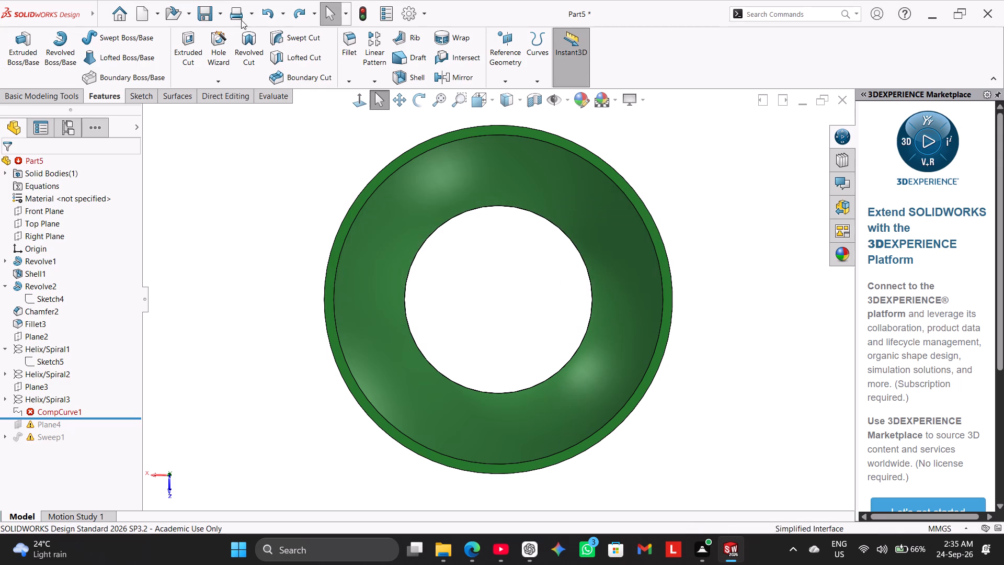
Undo repeatedly to step back past the thread sweep, Sweep1, to its profile Sketch10.
click(262, 7)
click(262, 7)
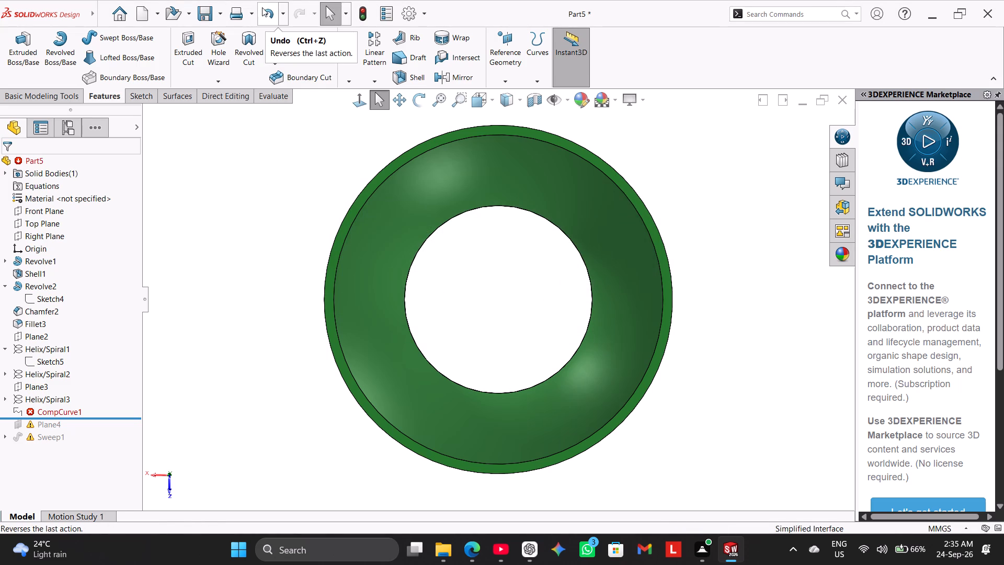
click(262, 7)
triple_click(262, 7)
click(262, 7)
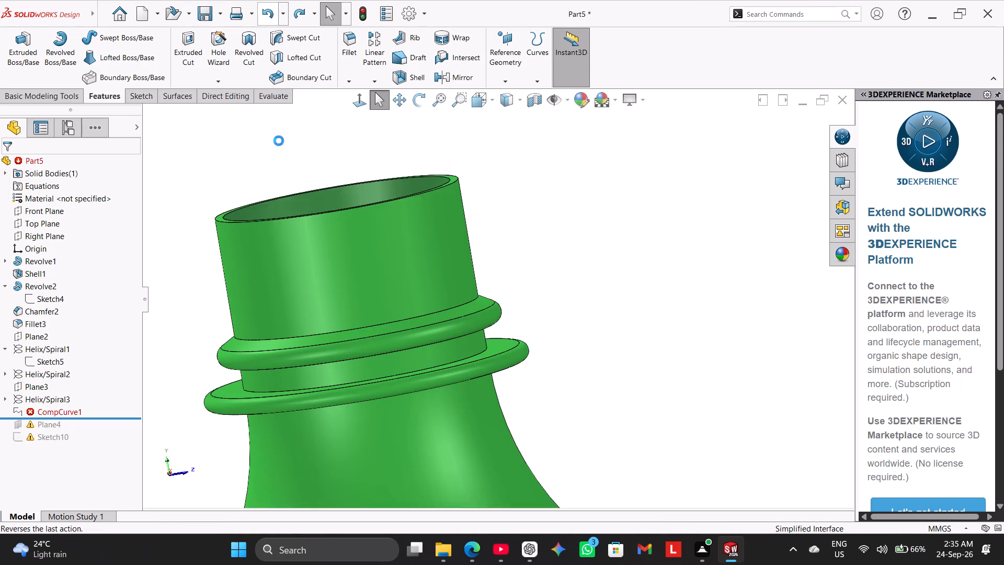
Undo further edits, stepping back through the work on the thread profile, Sketch10.
scroll(247, 351, up, 2)
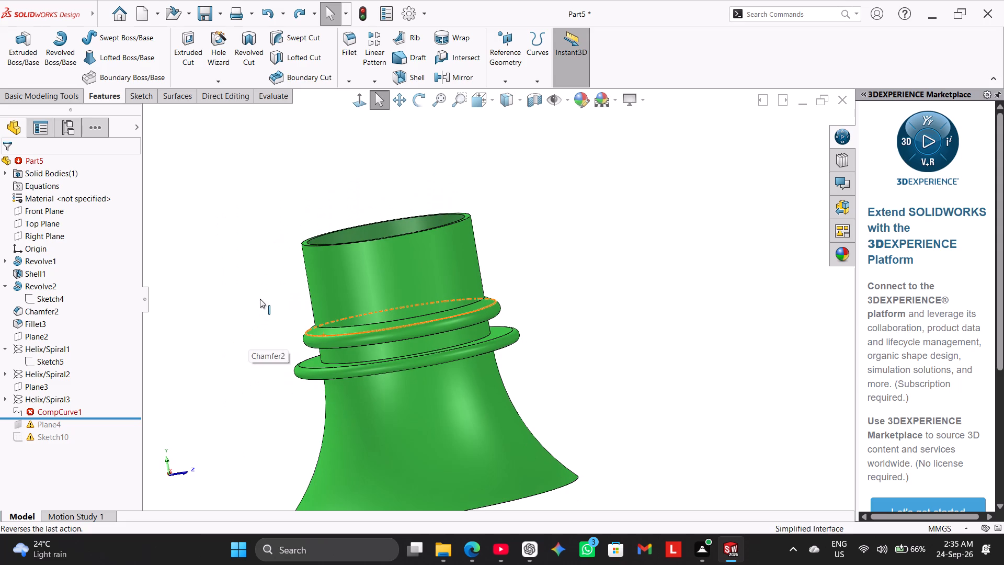
middle_drag(260, 299, 296, 320)
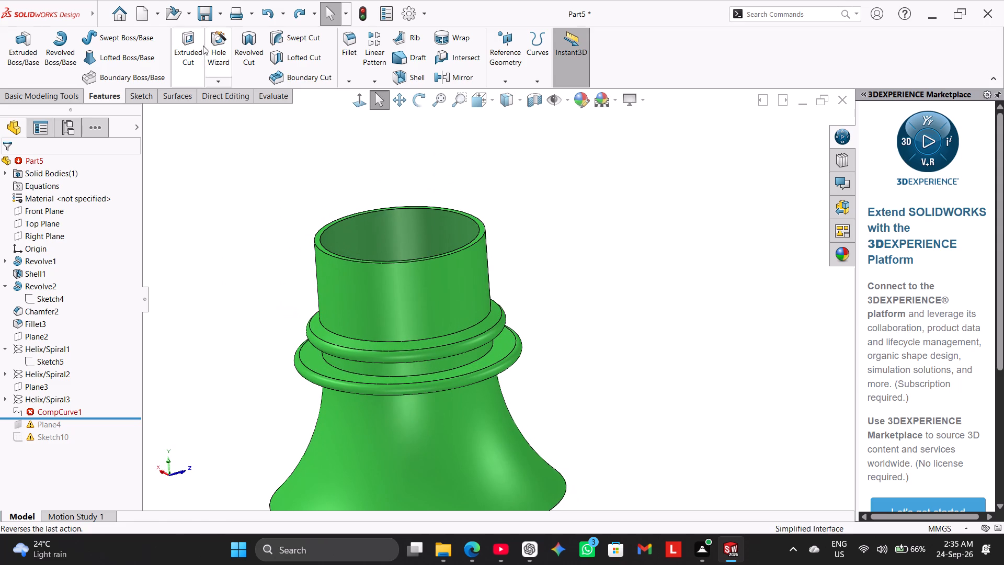
triple_click(258, 8)
triple_click(258, 8)
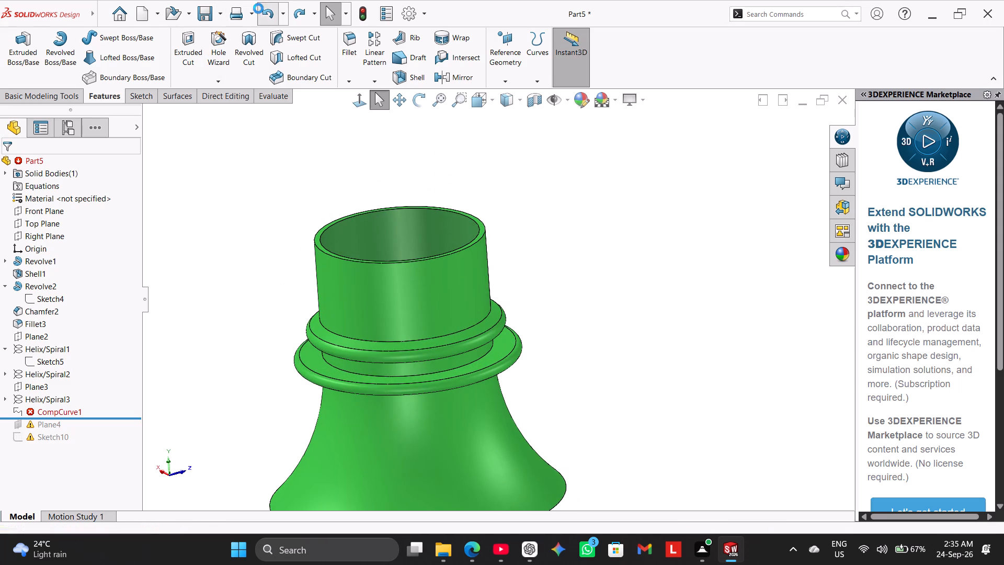
triple_click(258, 8)
double_click(258, 8)
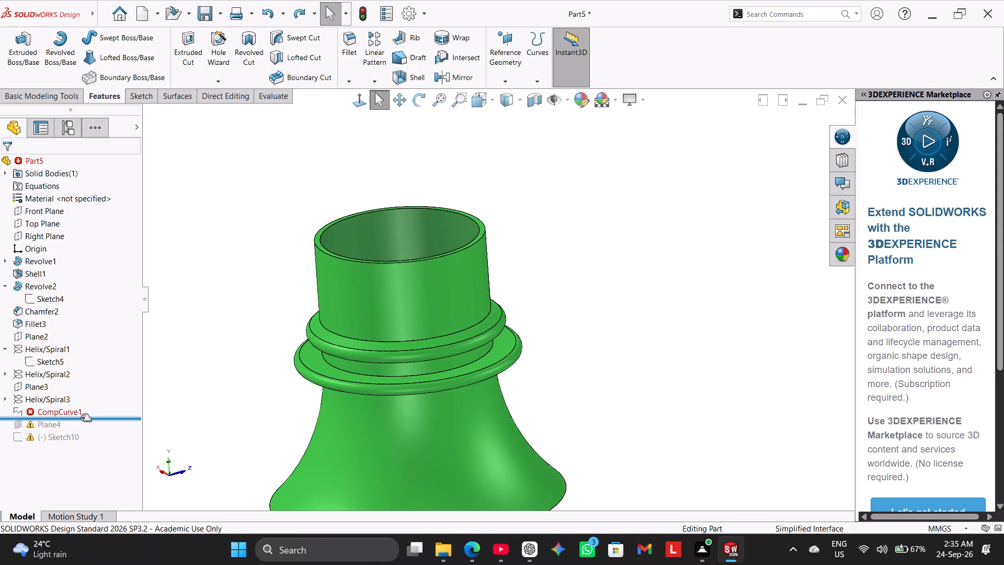
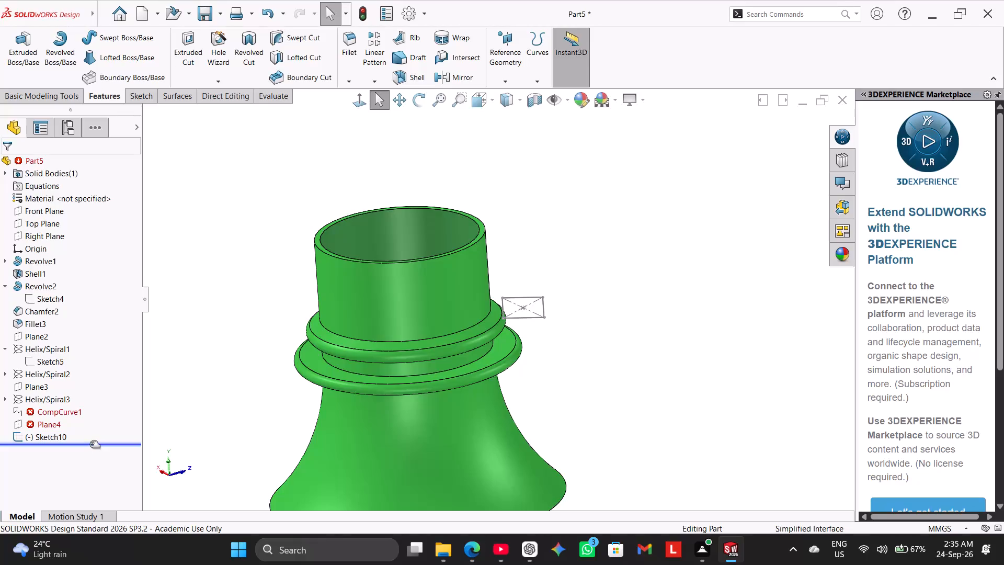
Check the failed CompCurve1 feature, and view the model normal to Sketch5.
drag(90, 445, 102, 440)
right_click(77, 414)
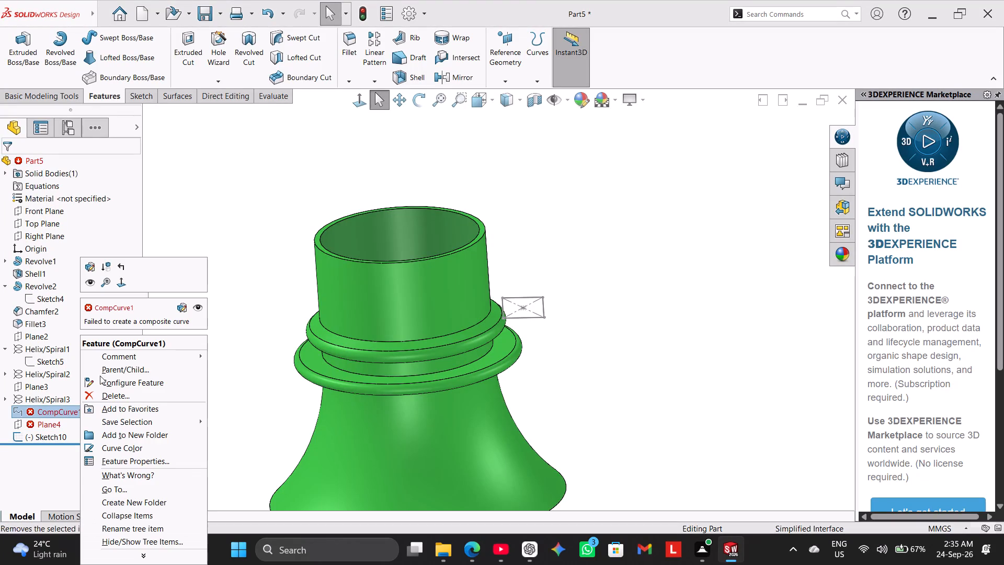
click(132, 309)
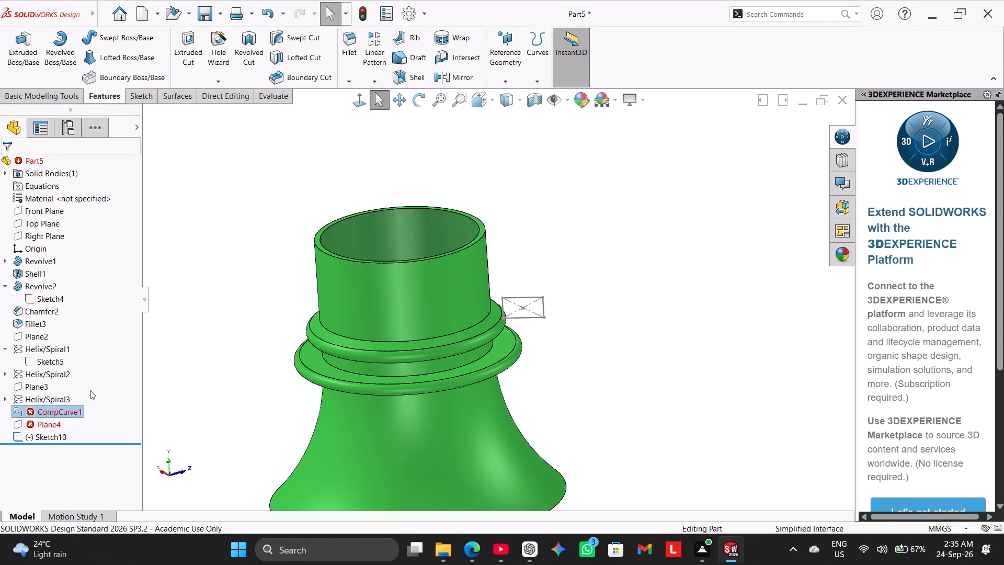
right_click(45, 357)
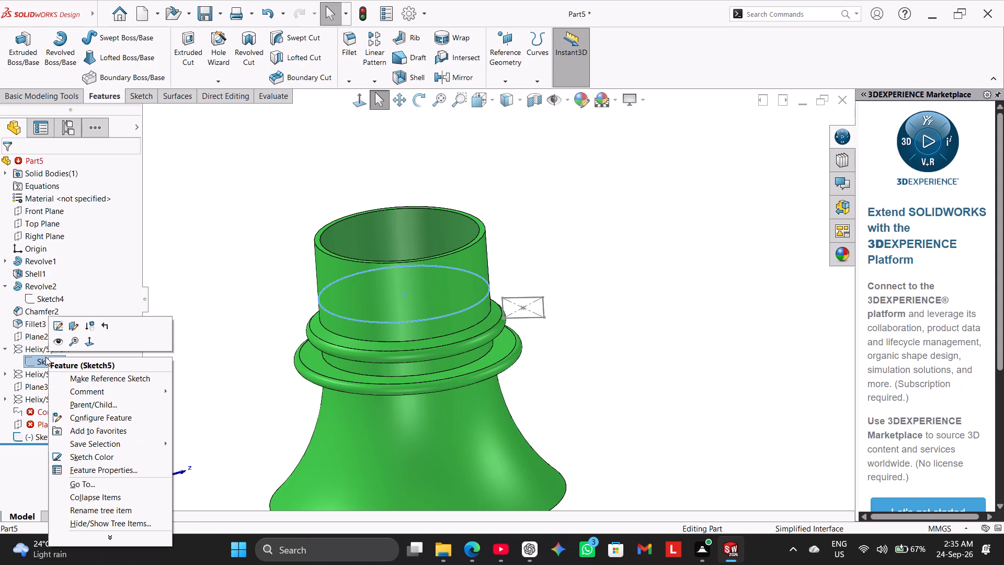
click(92, 343)
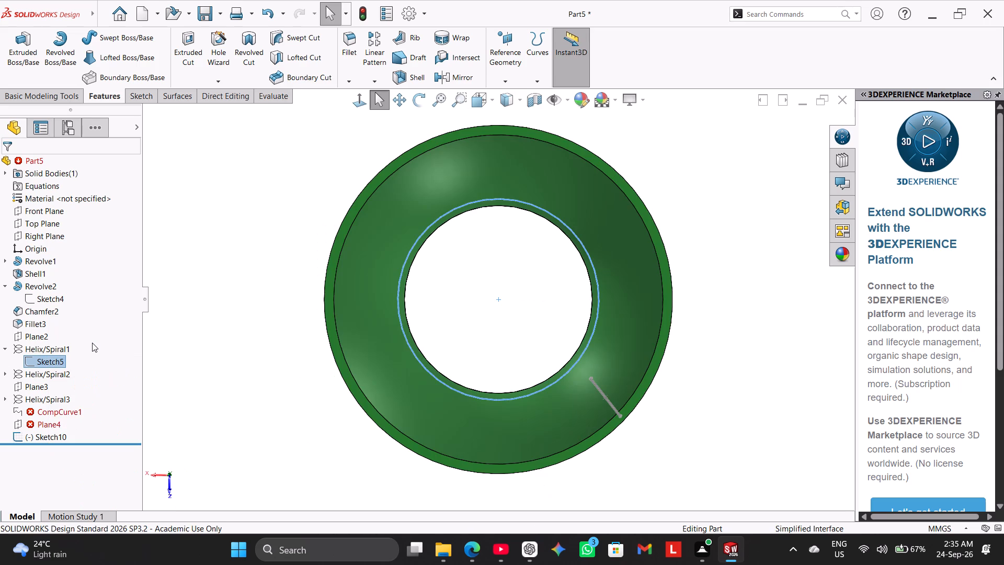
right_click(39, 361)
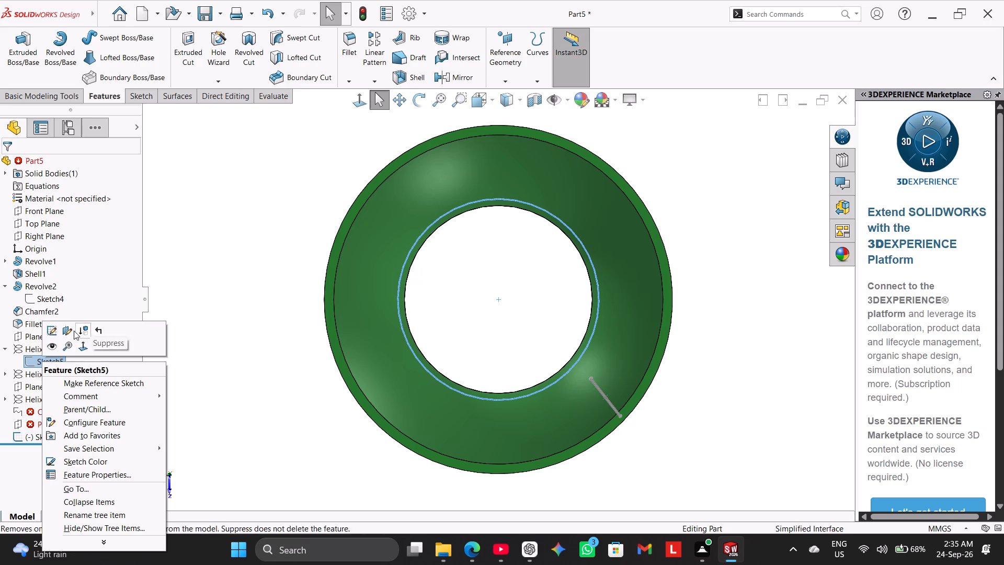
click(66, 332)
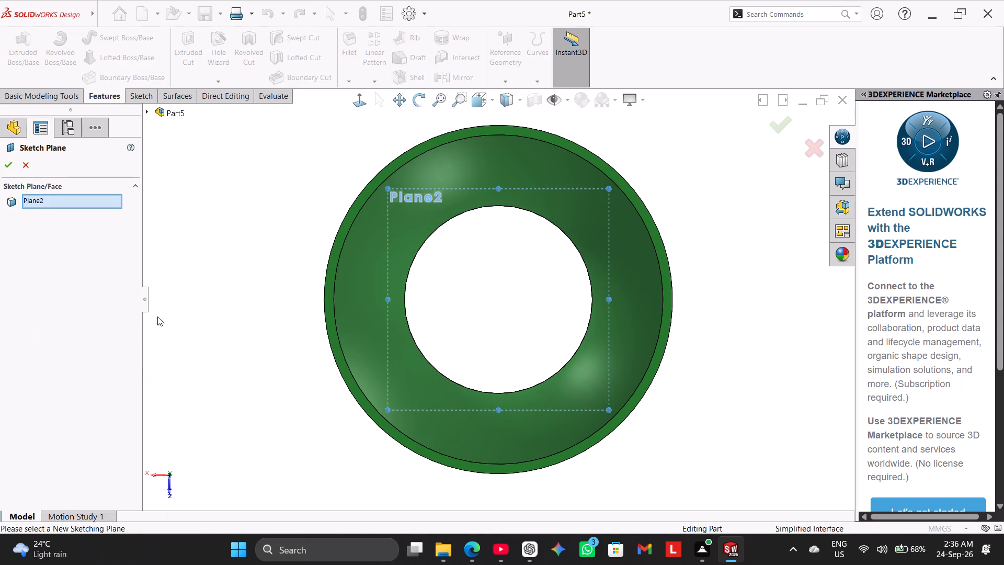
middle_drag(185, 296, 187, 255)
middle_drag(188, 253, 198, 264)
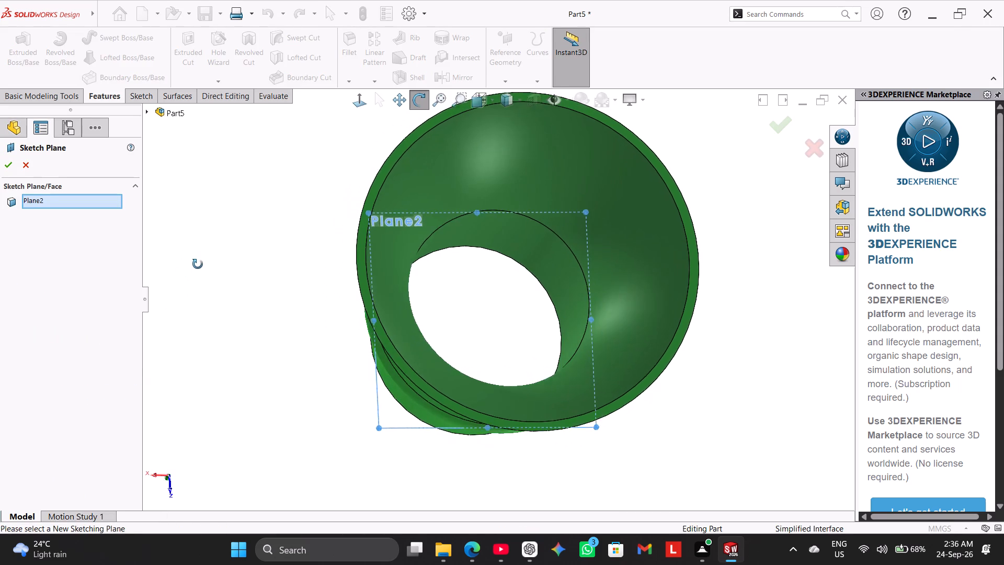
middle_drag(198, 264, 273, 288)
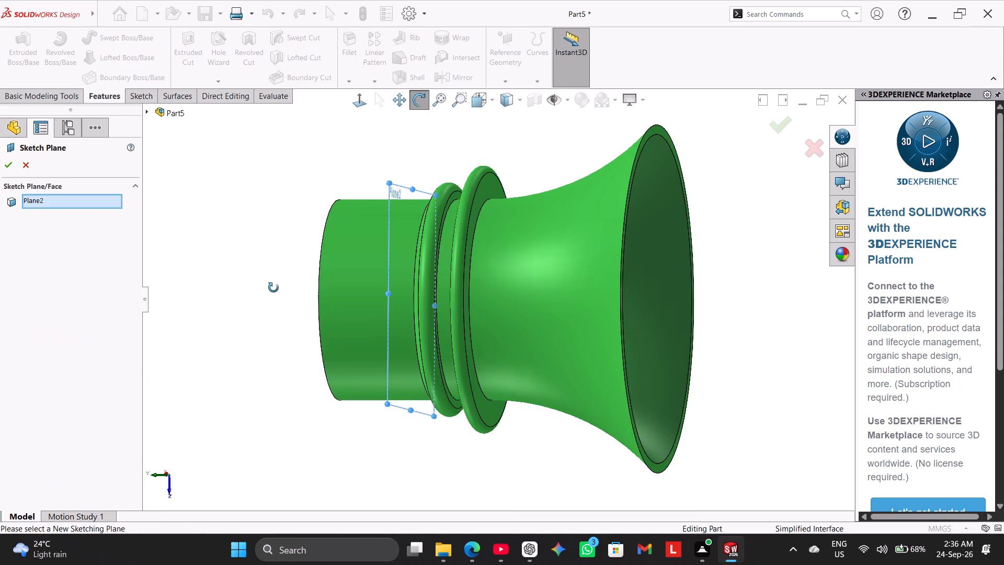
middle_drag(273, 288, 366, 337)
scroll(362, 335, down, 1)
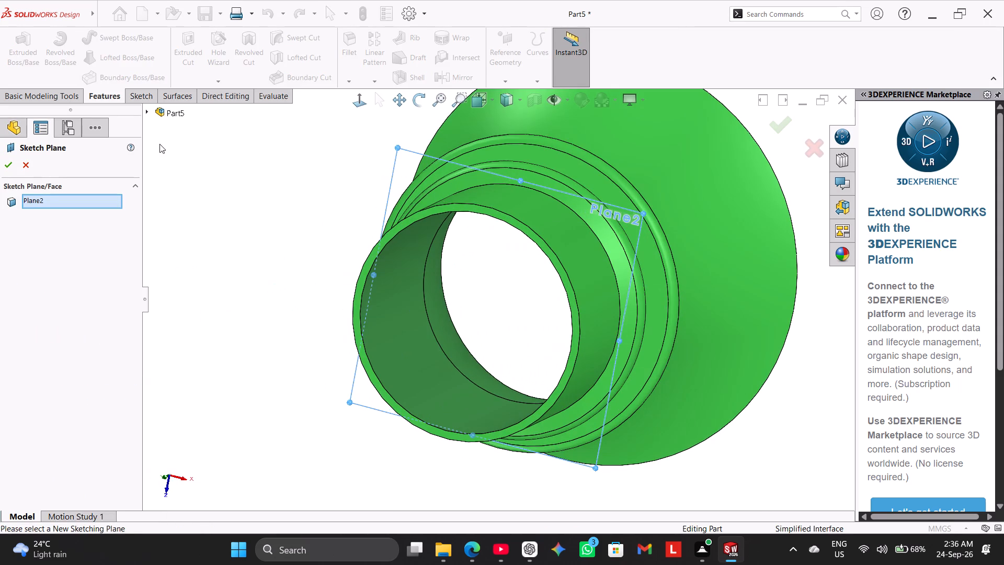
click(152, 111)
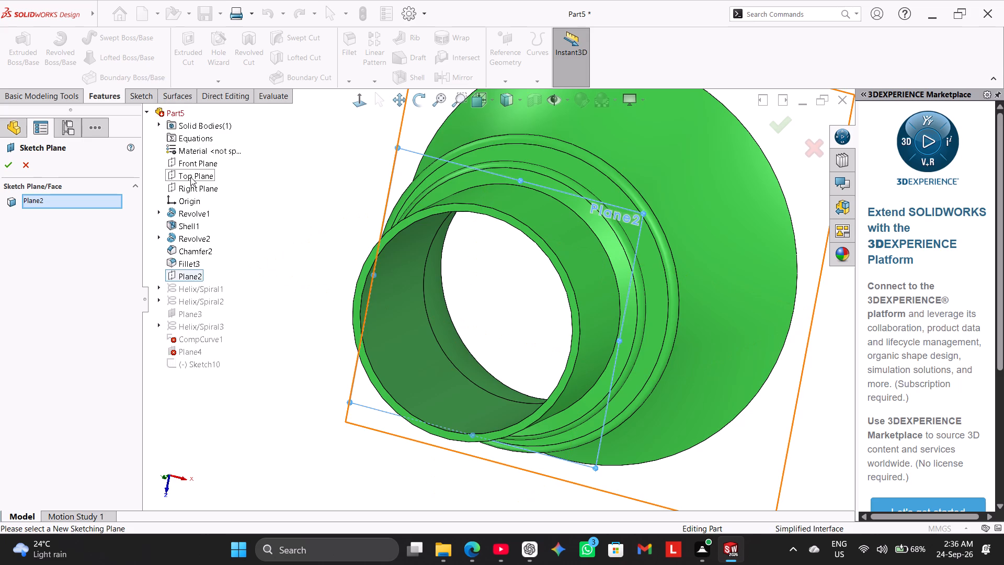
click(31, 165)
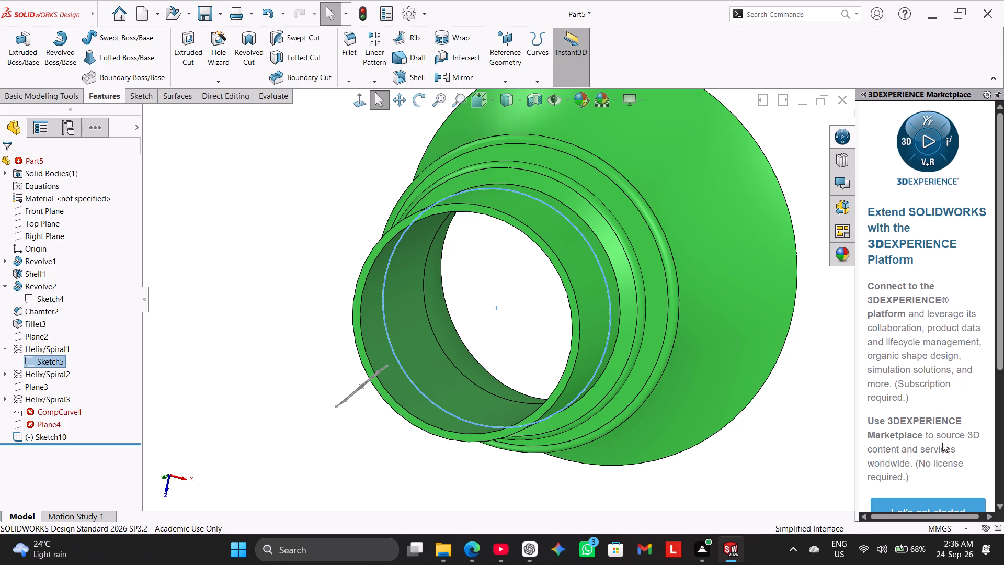
Inspect the failed CompCurve1 and Plane4 features in isometric view, previewing where the composite curve goes wrong.
right_drag(310, 251, 310, 250)
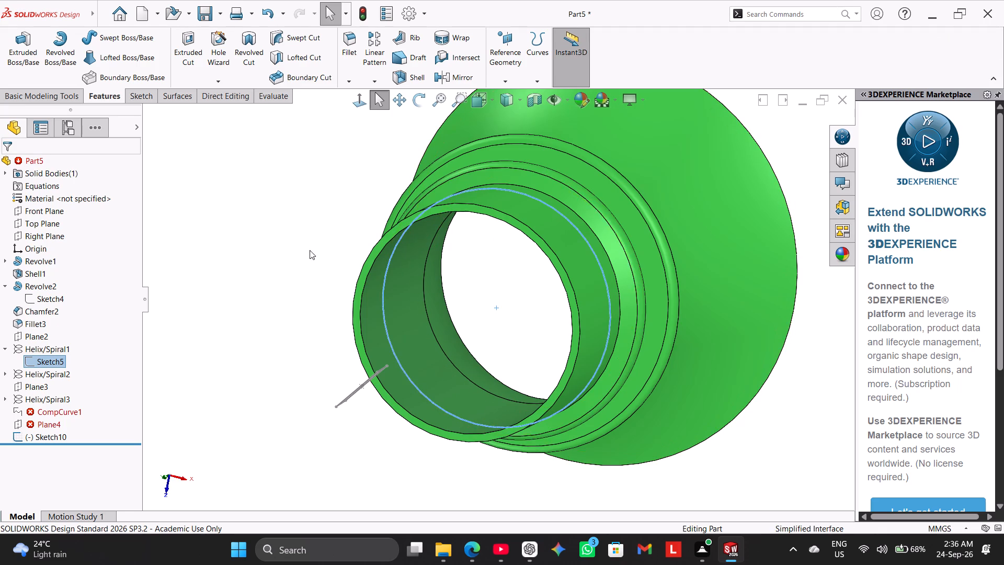
right_drag(310, 250, 400, 150)
click(352, 216)
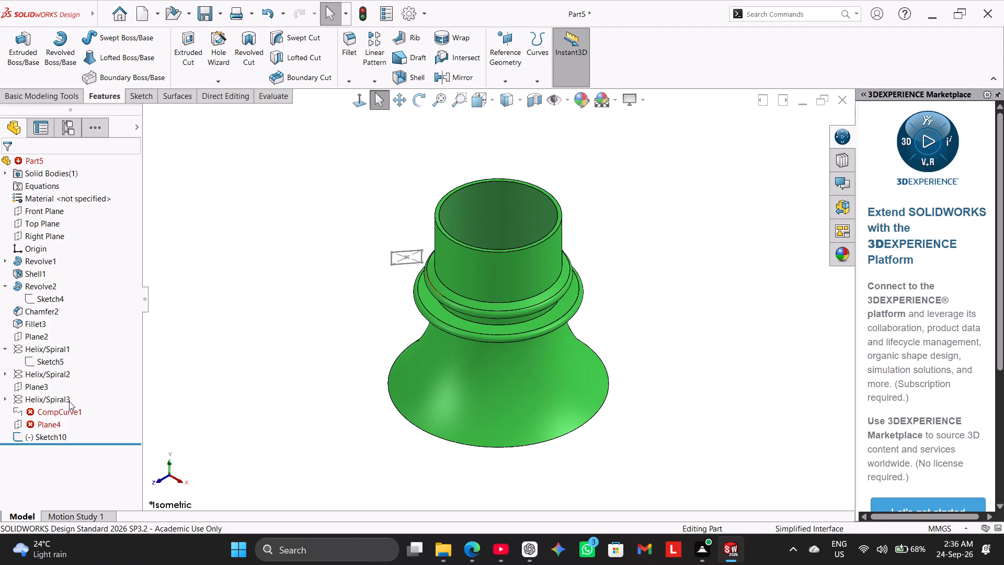
click(32, 166)
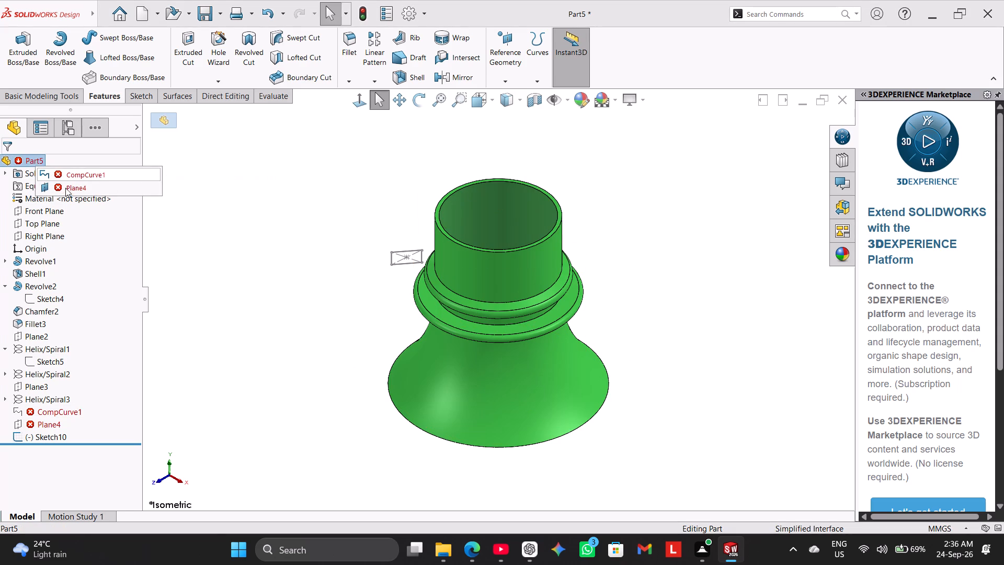
click(67, 189)
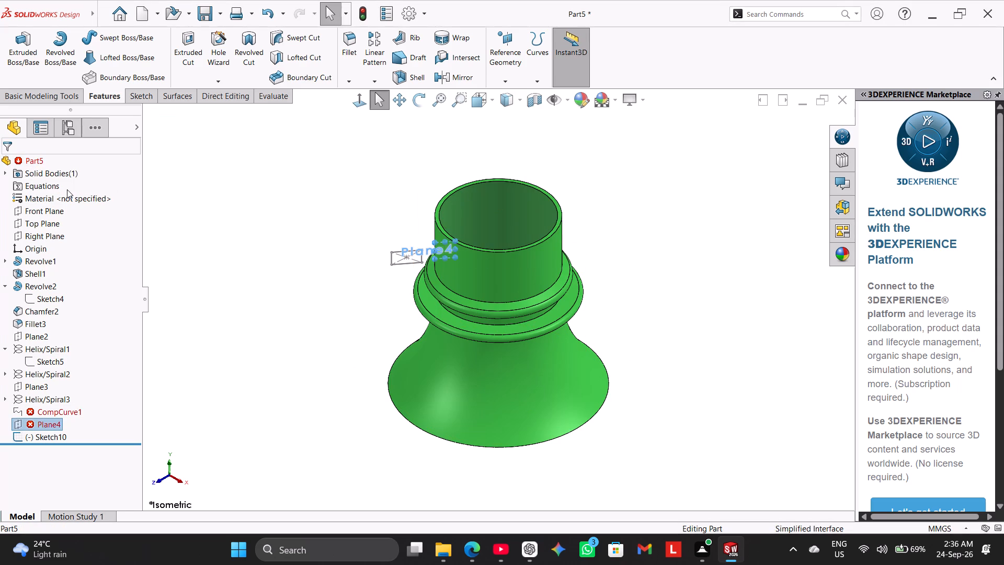
right_click(33, 158)
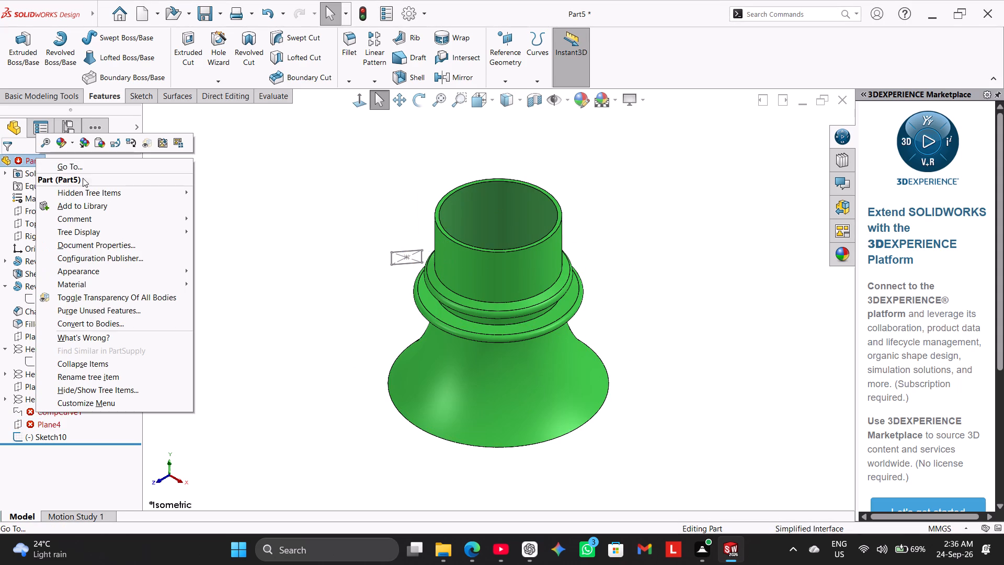
click(265, 193)
right_click(60, 410)
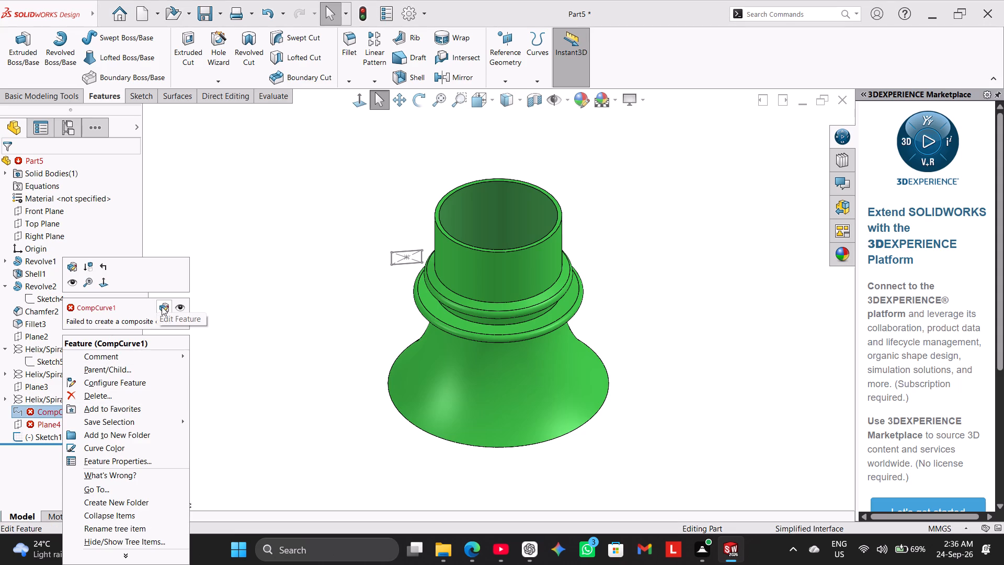
click(179, 307)
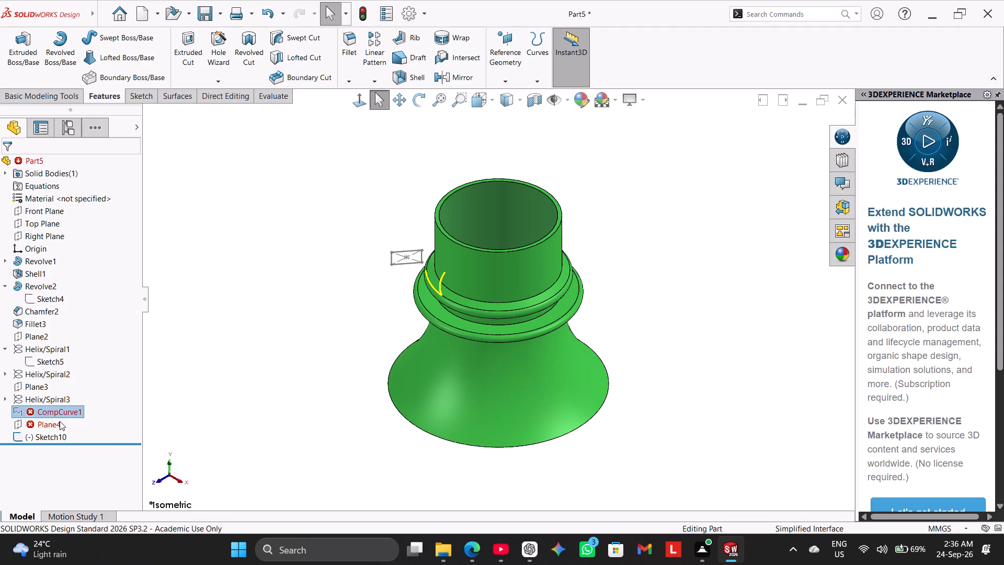
right_click(60, 408)
click(174, 308)
Undo repeatedly to step back past Sketch10, Plane4 and the composite curve CompCurve1 to Helix/Spiral3.
key(ctrl+z)
key(ctrl+z)
key(ctrl+z)
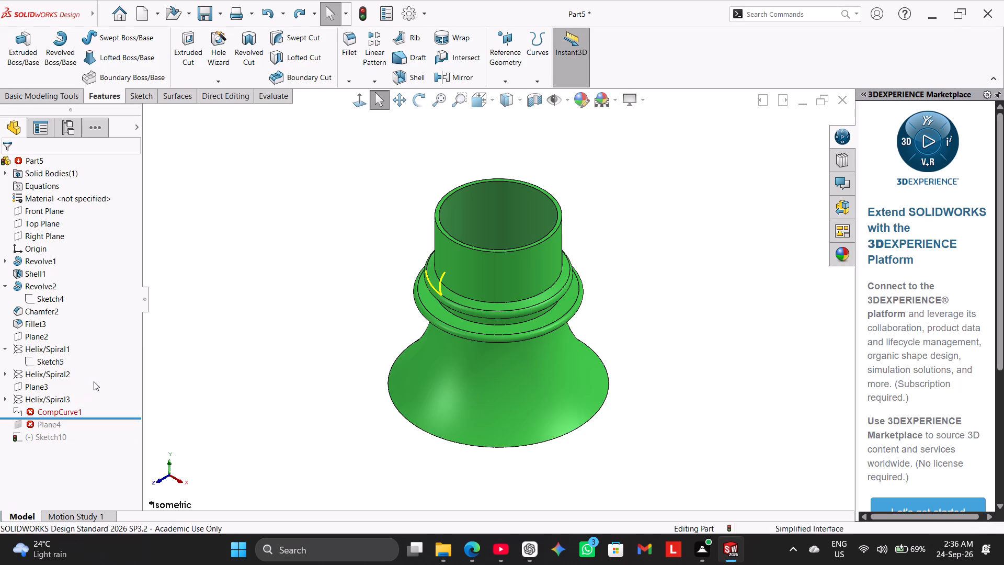
key(ctrl+z)
key(ctrl+z)
key(ctrl+z)
key(ctrl+z)
key(ctrl+z)
key(ctrl+z)
key(ctrl+z)
key(ctrl+z)
key(ctrl+z)
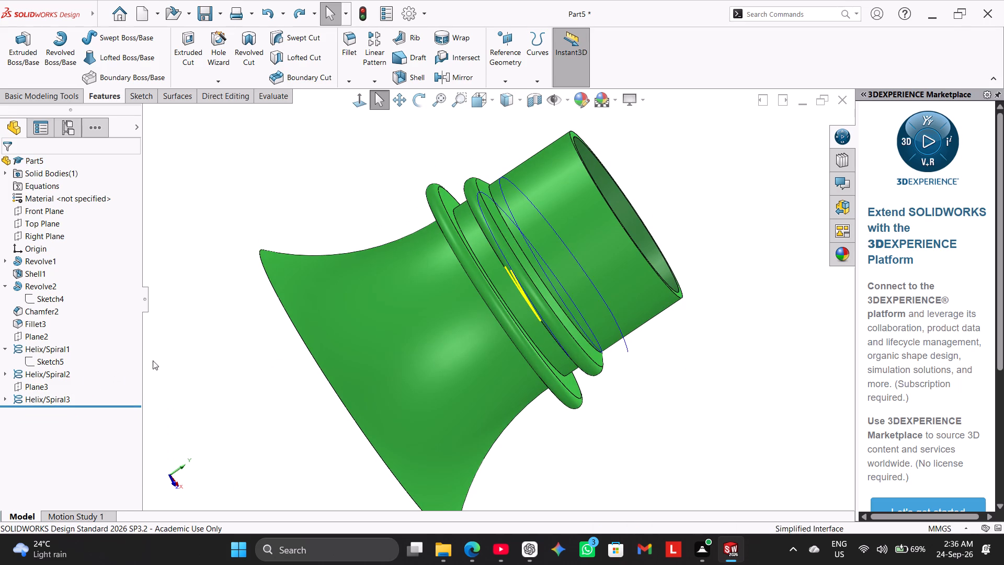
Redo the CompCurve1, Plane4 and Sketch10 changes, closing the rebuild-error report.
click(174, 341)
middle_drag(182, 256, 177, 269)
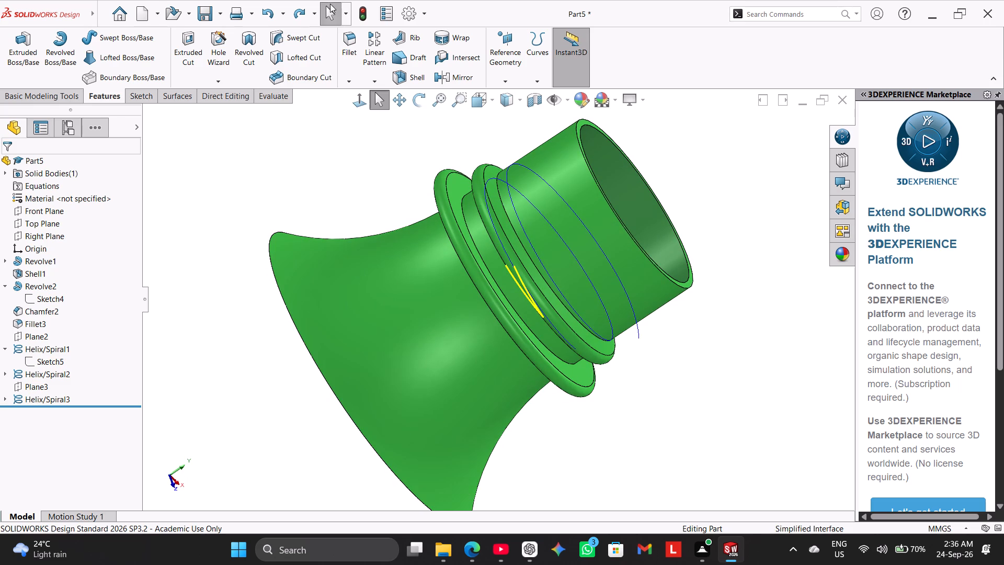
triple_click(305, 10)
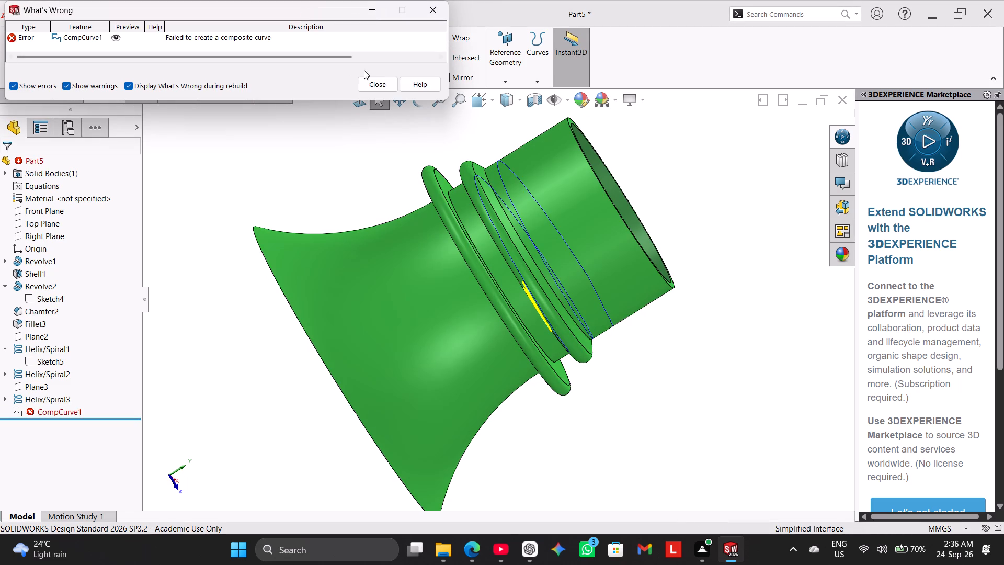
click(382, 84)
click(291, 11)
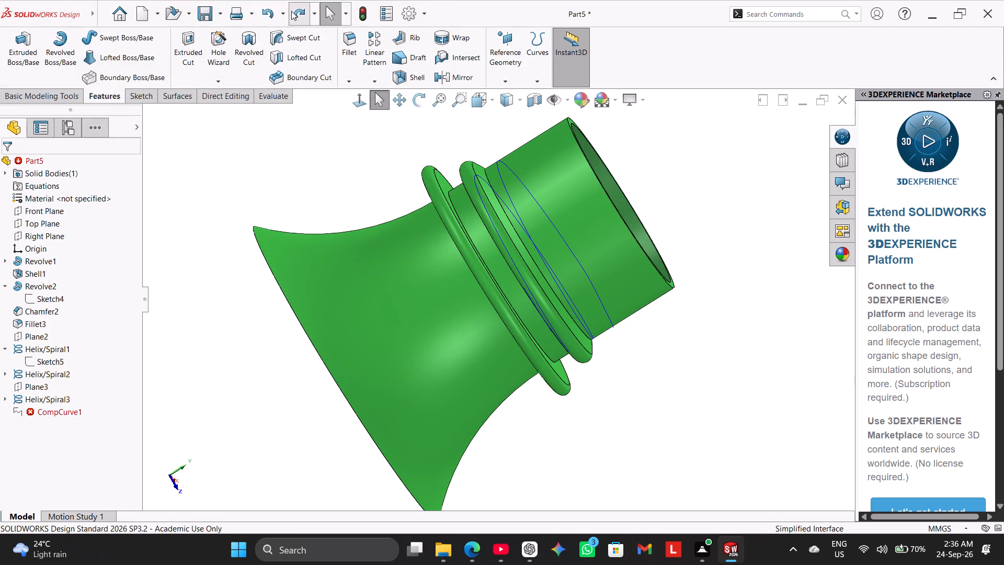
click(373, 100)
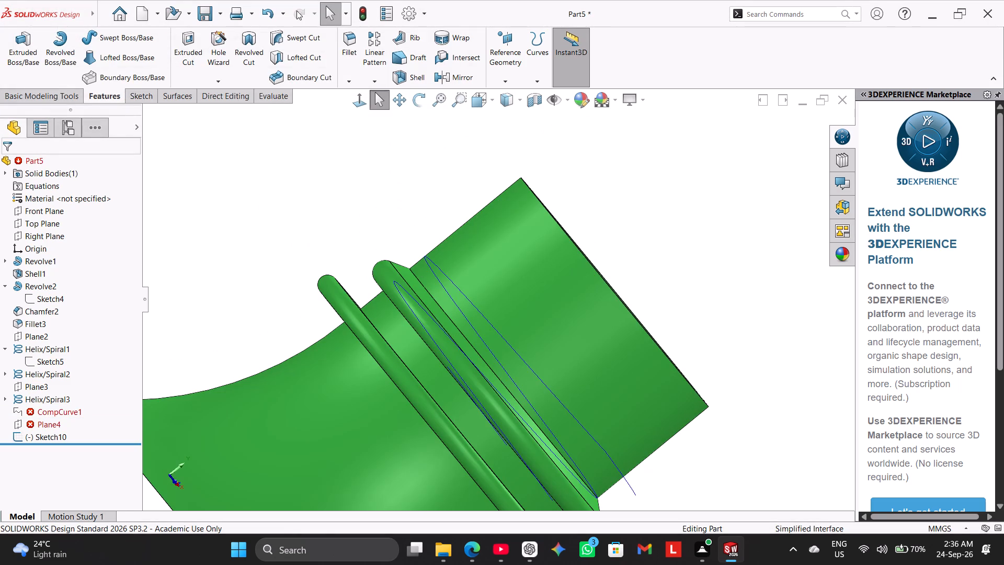
Undo back past CompCurve1, Helix/Spiral3 and its base circle Sketch8 to Plane3.
click(271, 16)
click(271, 16)
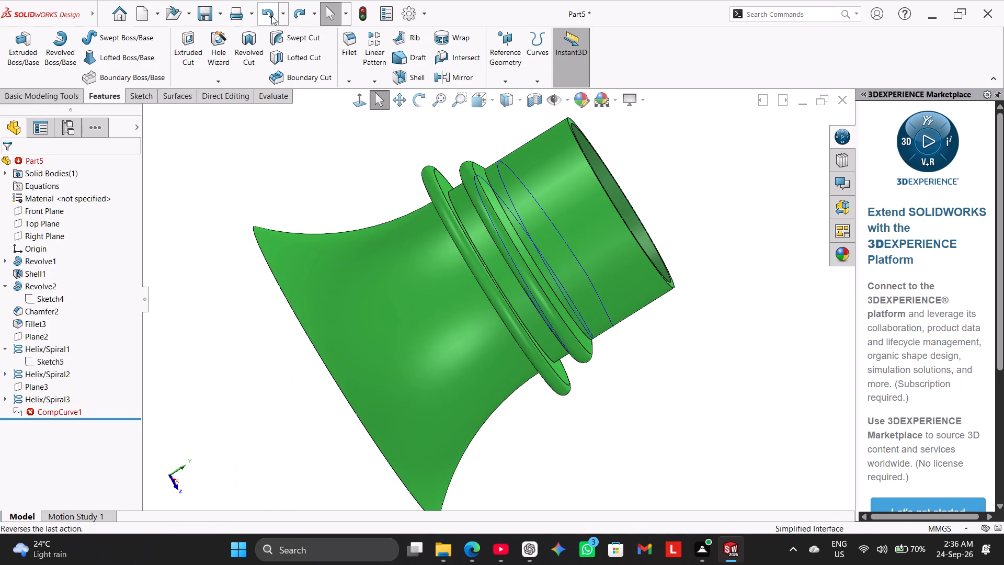
triple_click(271, 16)
double_click(271, 16)
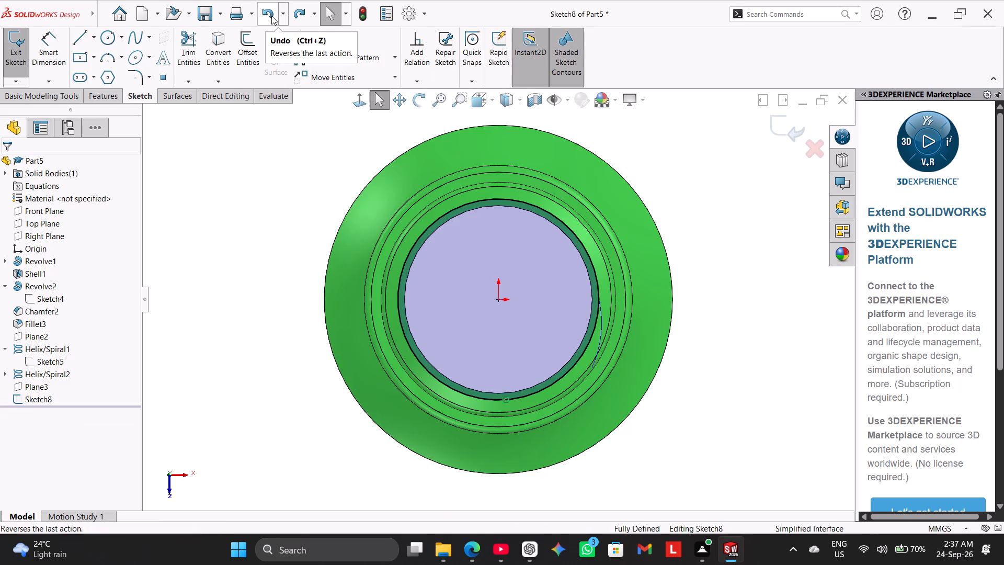
click(271, 16)
click(271, 16)
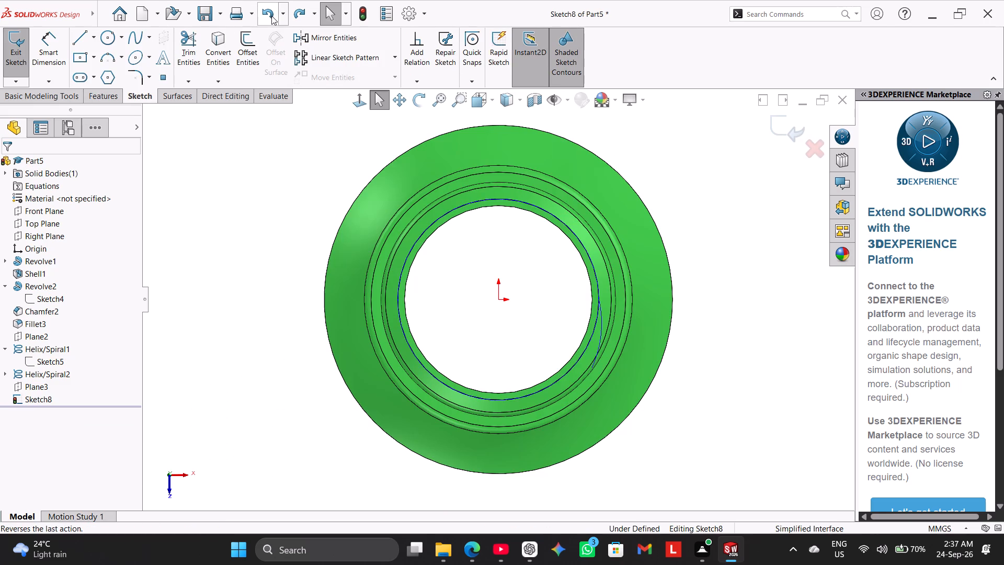
click(271, 16)
click(271, 16)
click(271, 16)
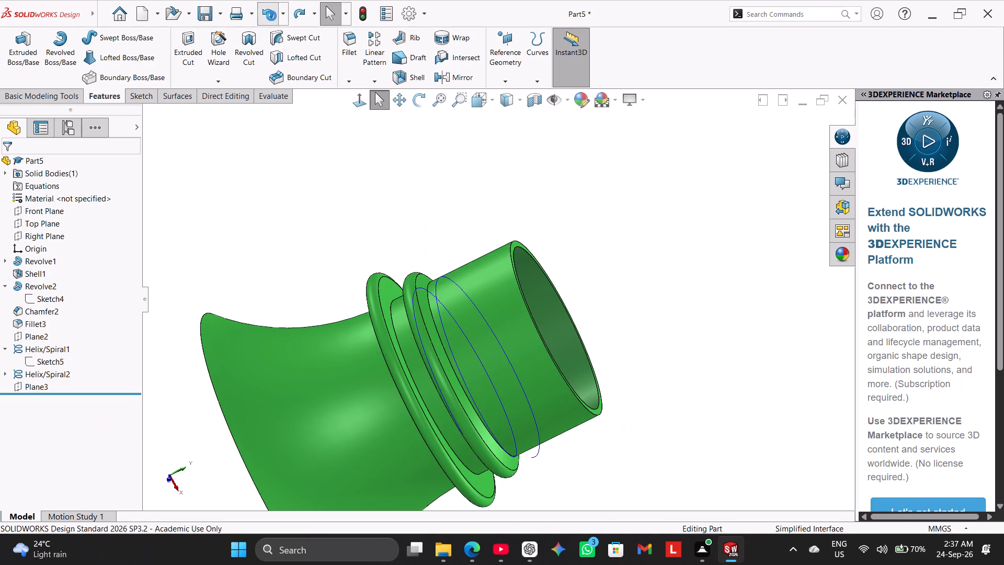
Undo back past Plane3 and Helix/Spiral2 into its base sketch, Sketch7, on Plane2.
click(271, 16)
click(271, 16)
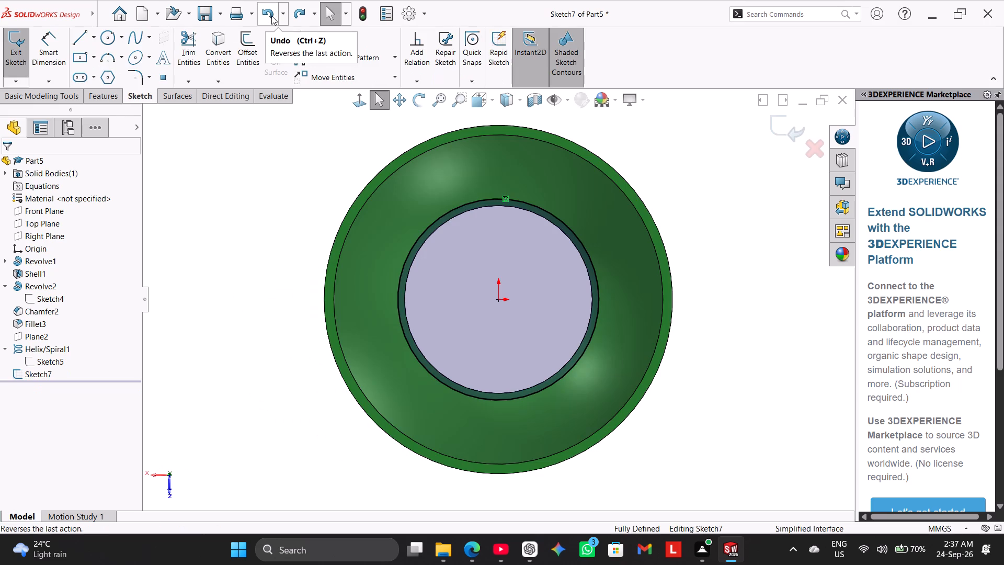
click(271, 16)
click(271, 16)
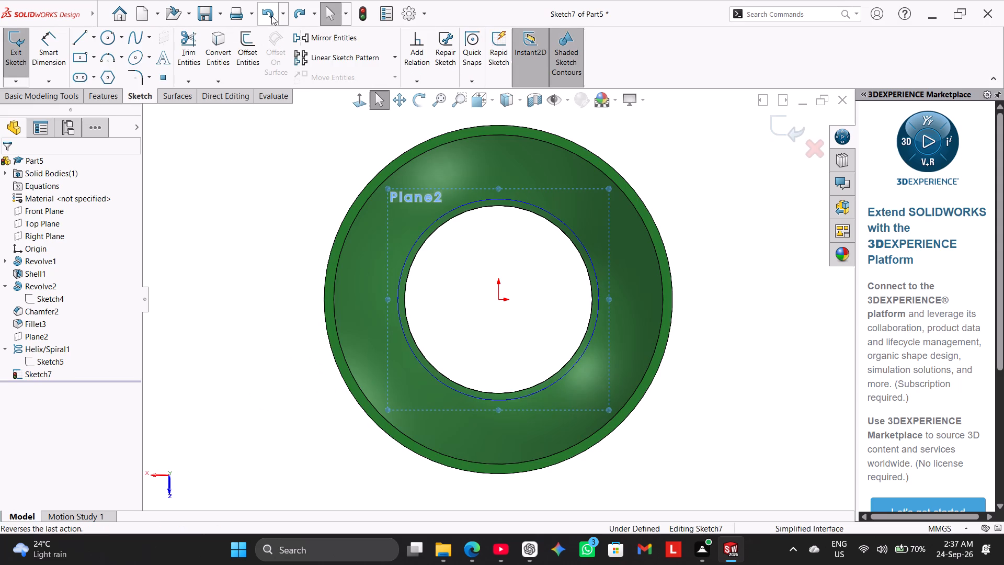
Redo the circle in Sketch7 and the exit from that sketch, and show the model in isometric view.
click(297, 14)
triple_click(297, 14)
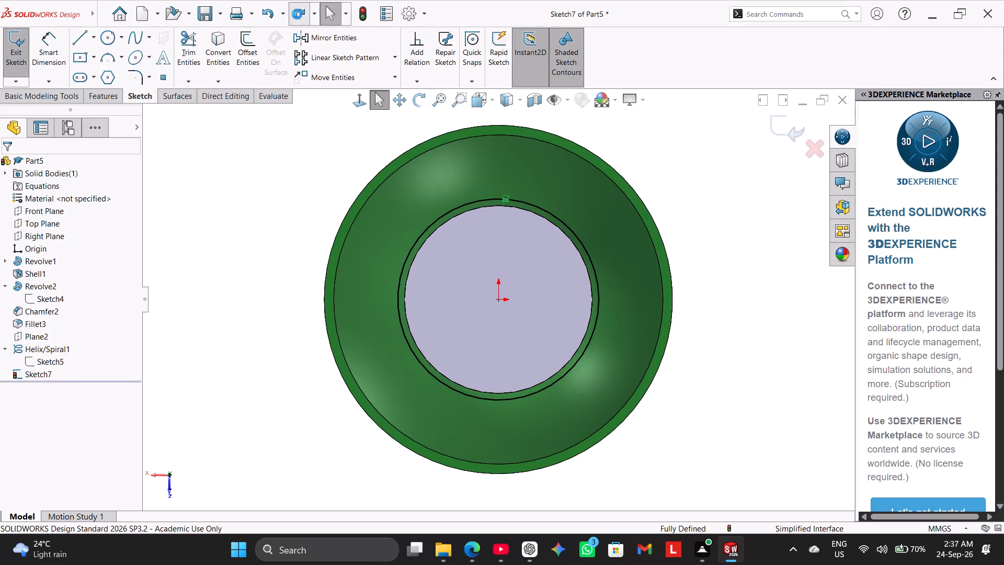
triple_click(297, 14)
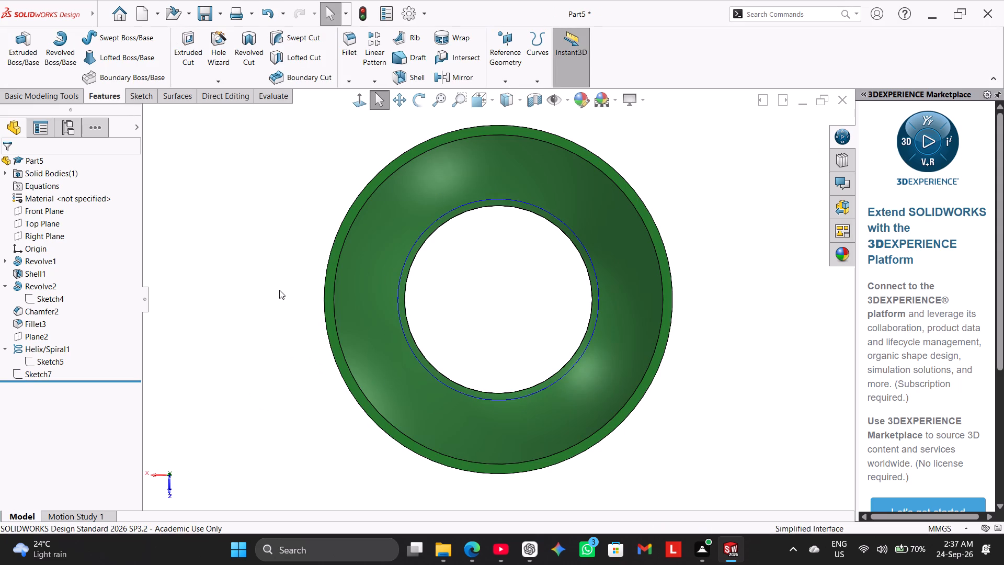
middle_drag(279, 284, 286, 227)
middle_drag(287, 229, 312, 316)
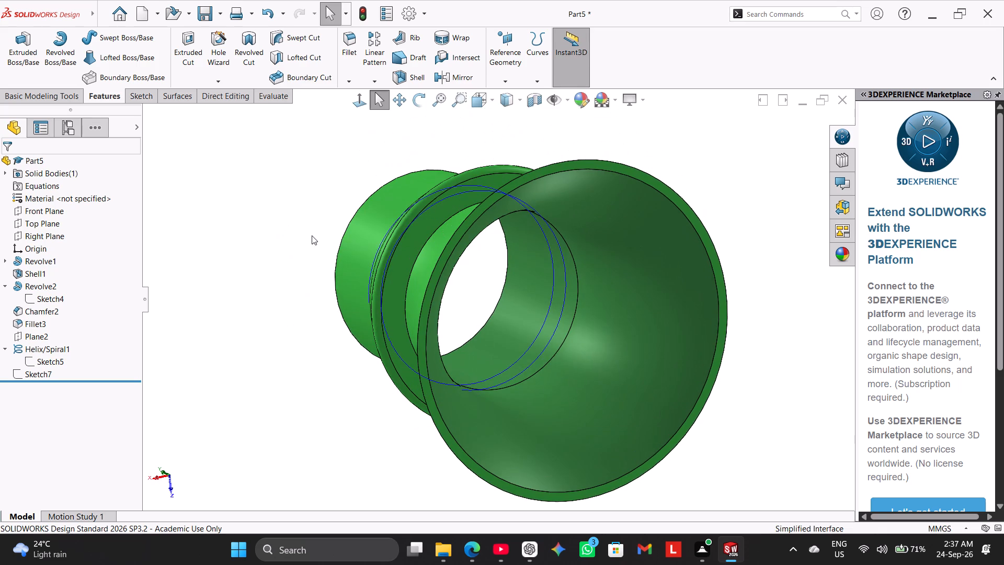
right_click(312, 235)
right_drag(254, 285, 300, 223)
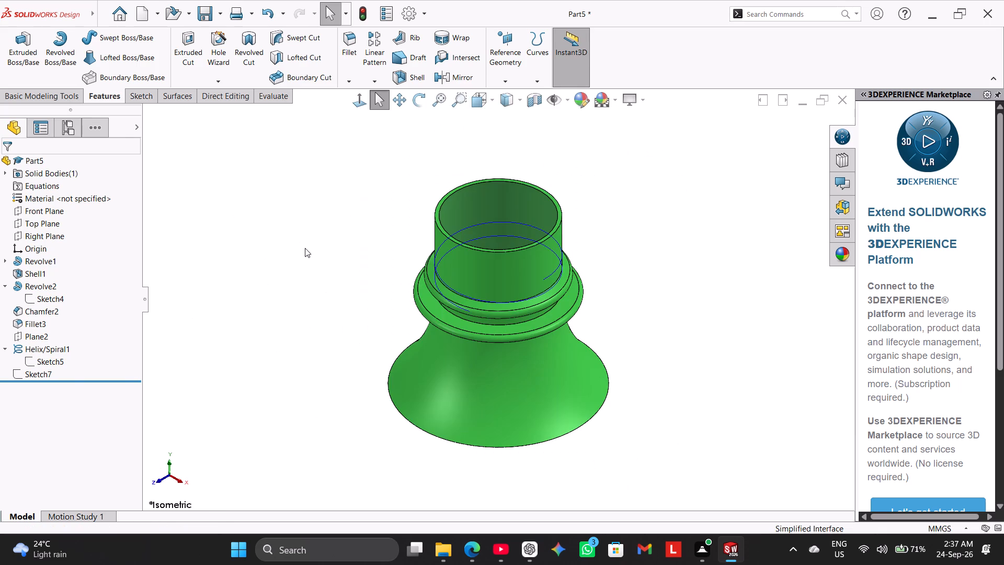
Examine the remaining helix curve around the neck above the rounded rings from several angles.
click(307, 251)
click(291, 309)
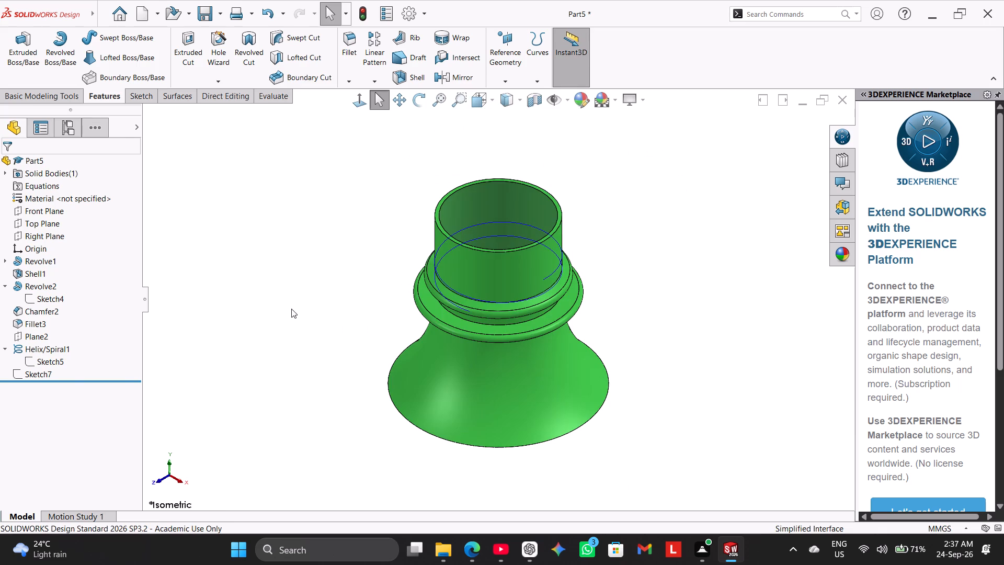
middle_drag(300, 254, 373, 393)
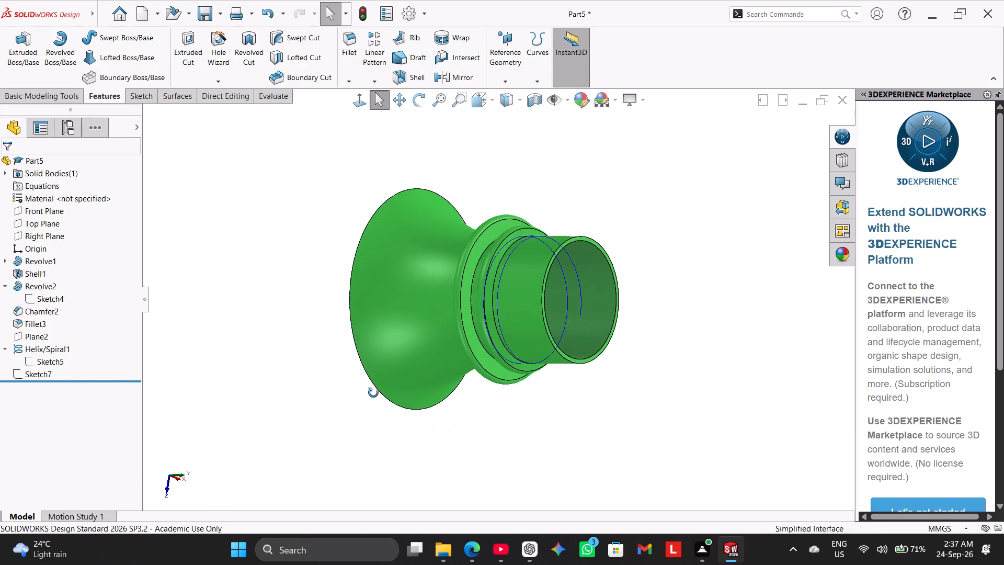
middle_drag(373, 393, 247, 275)
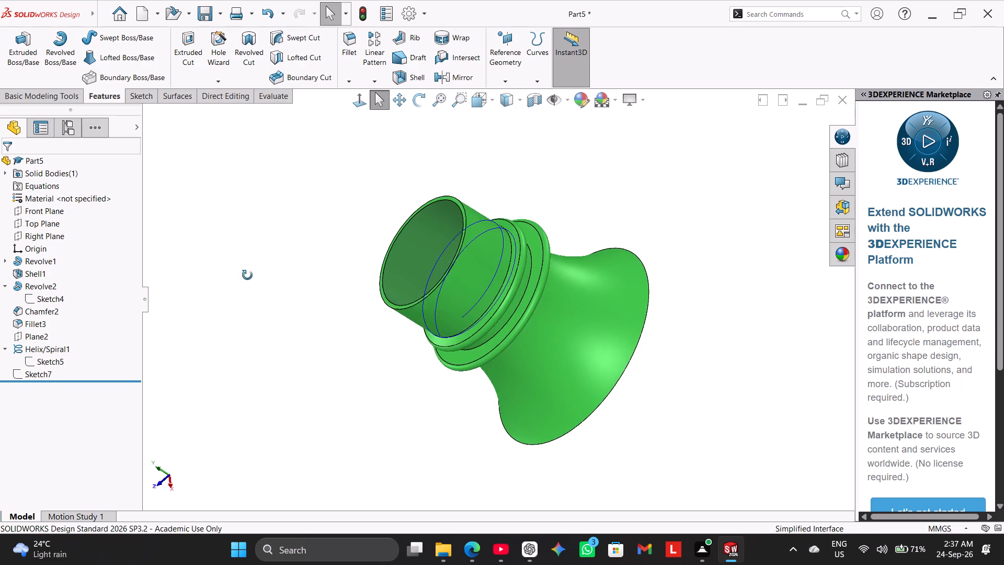
middle_drag(247, 275, 300, 217)
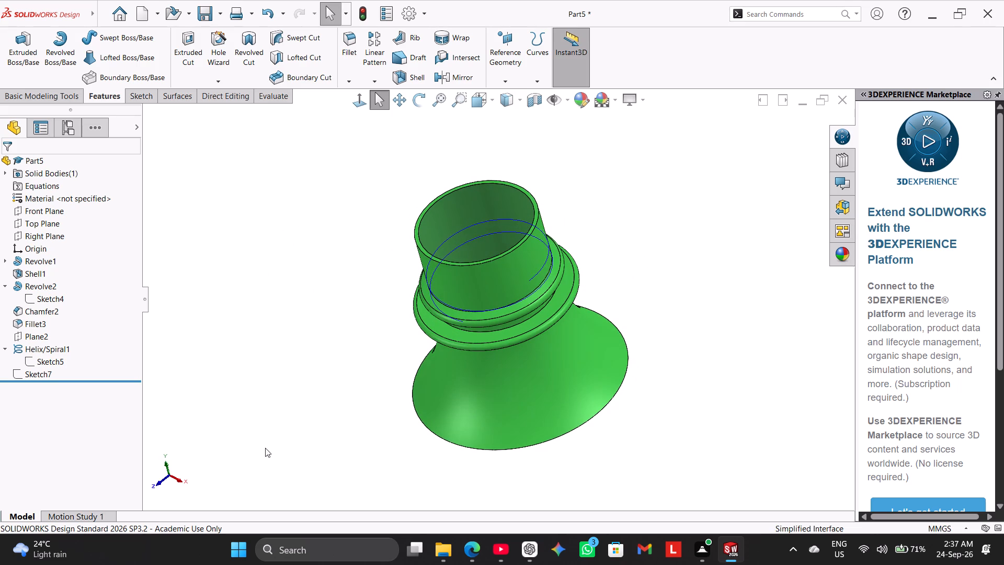
right_drag(265, 448, 293, 368)
right_drag(225, 333, 266, 276)
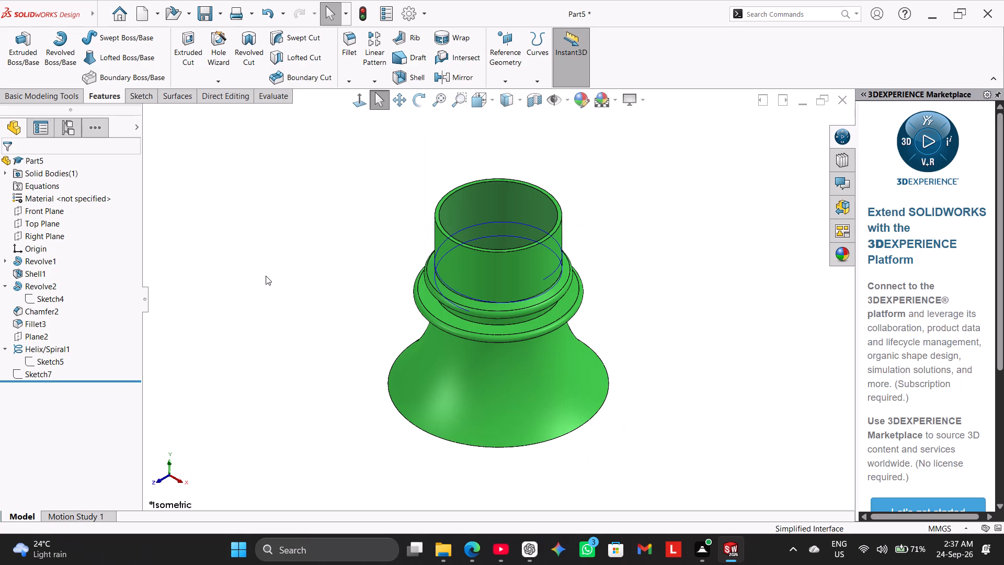
right_drag(230, 327, 293, 242)
middle_drag(306, 309, 330, 227)
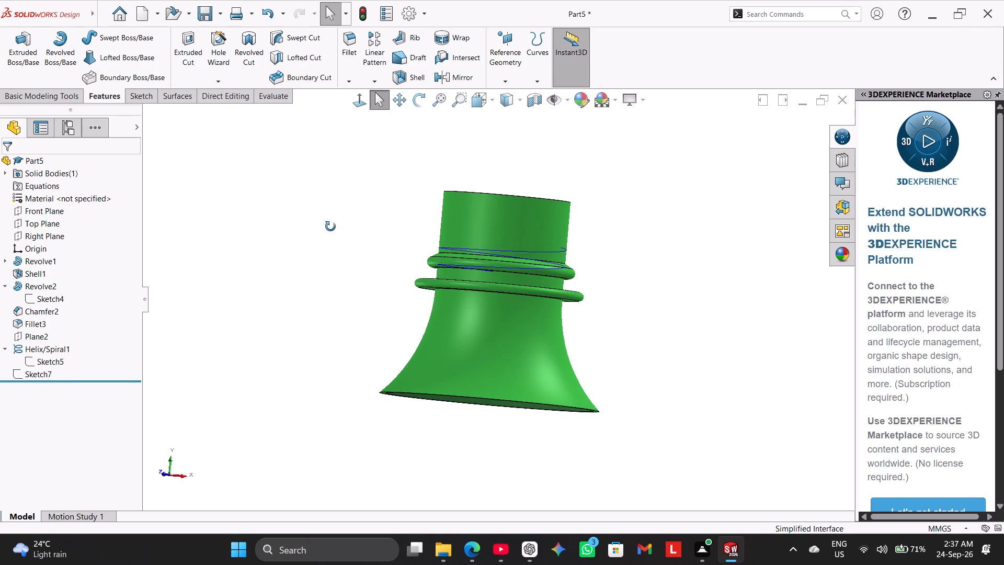
middle_drag(330, 227, 345, 279)
scroll(347, 273, down, 2)
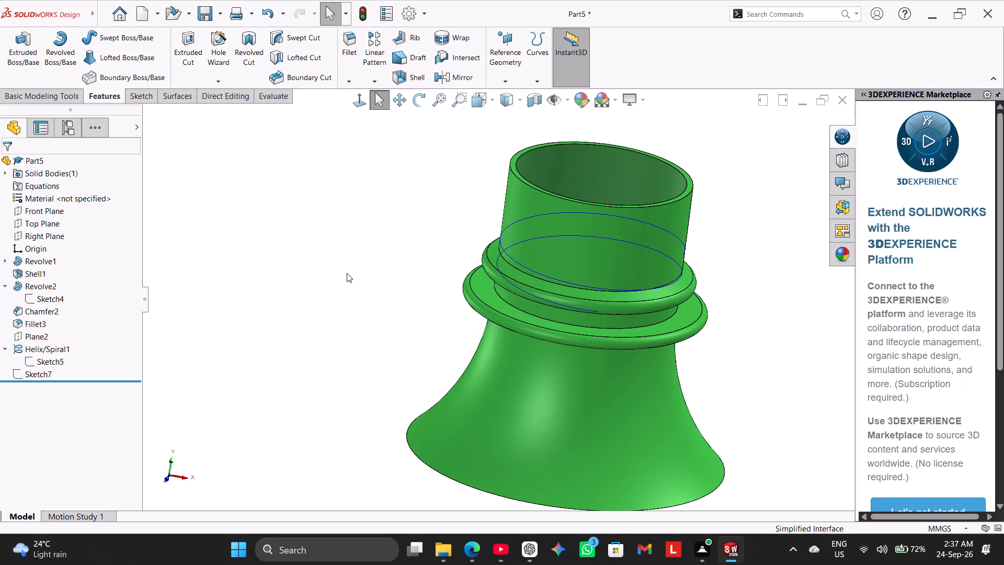
middle_drag(391, 275, 412, 234)
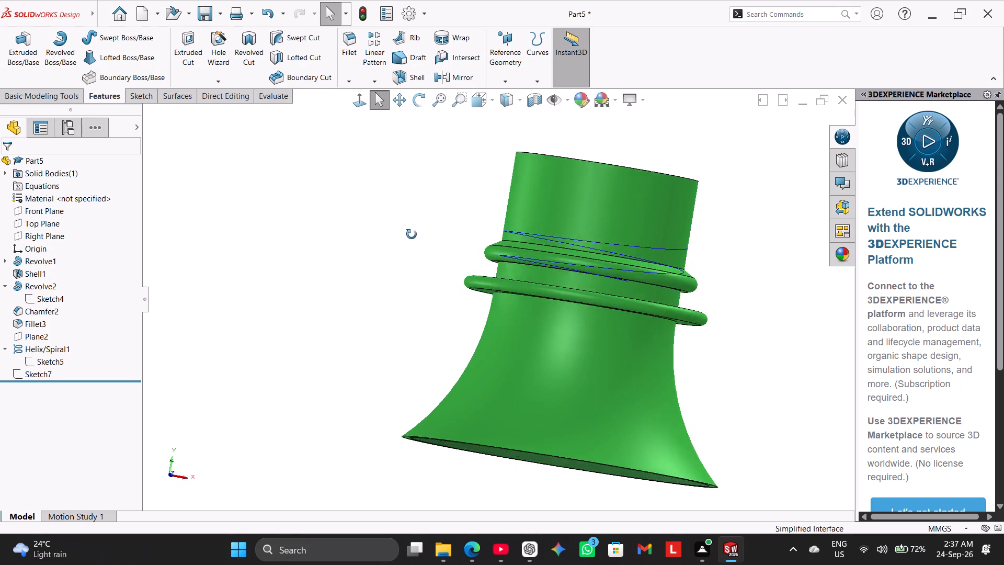
middle_drag(412, 234, 381, 284)
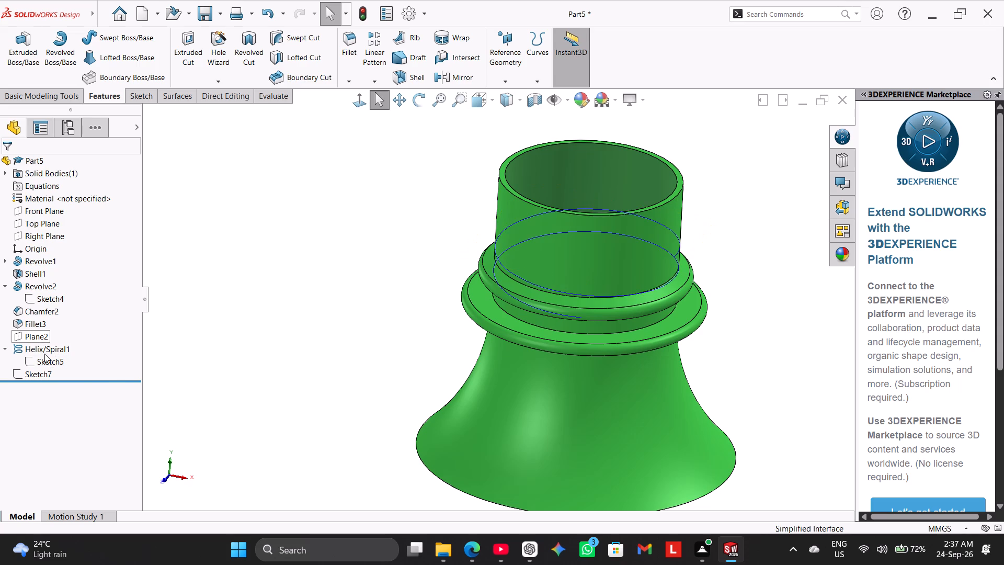
Delete the Helix/Spiral1 curve while keeping its base sketch, Sketch5.
right_click(44, 354)
click(84, 406)
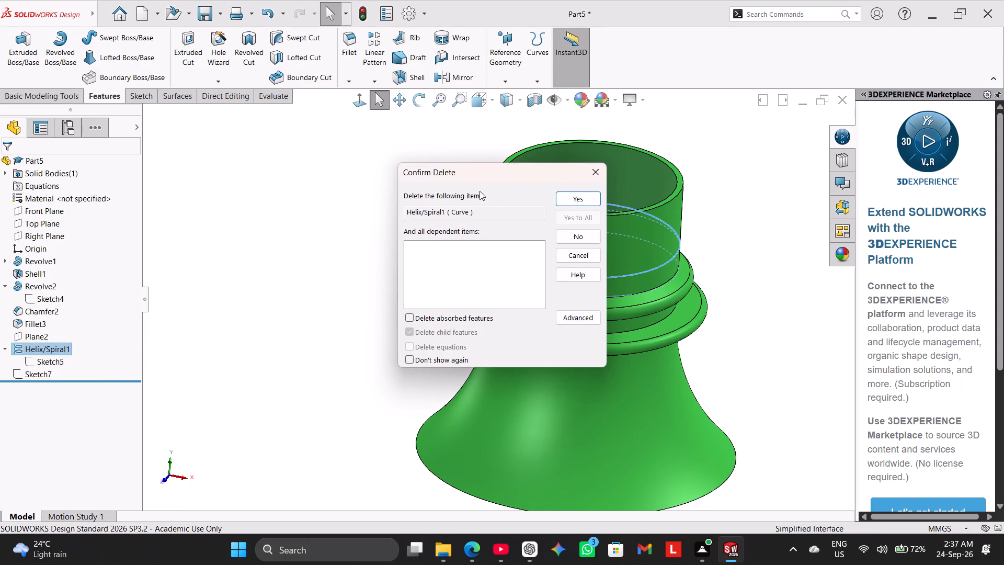
click(569, 197)
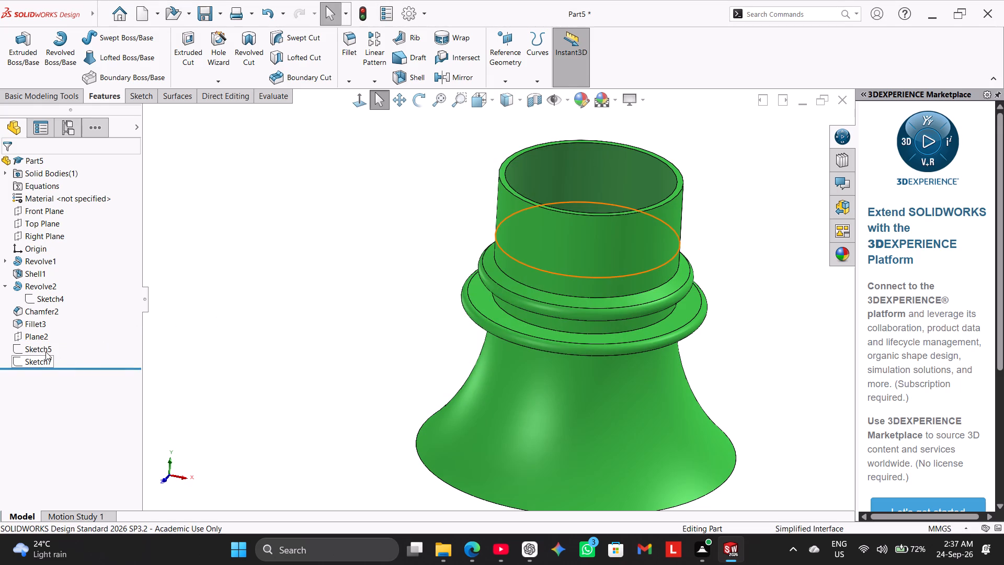
Make the hidden Plane2 visible in the model.
click(45, 351)
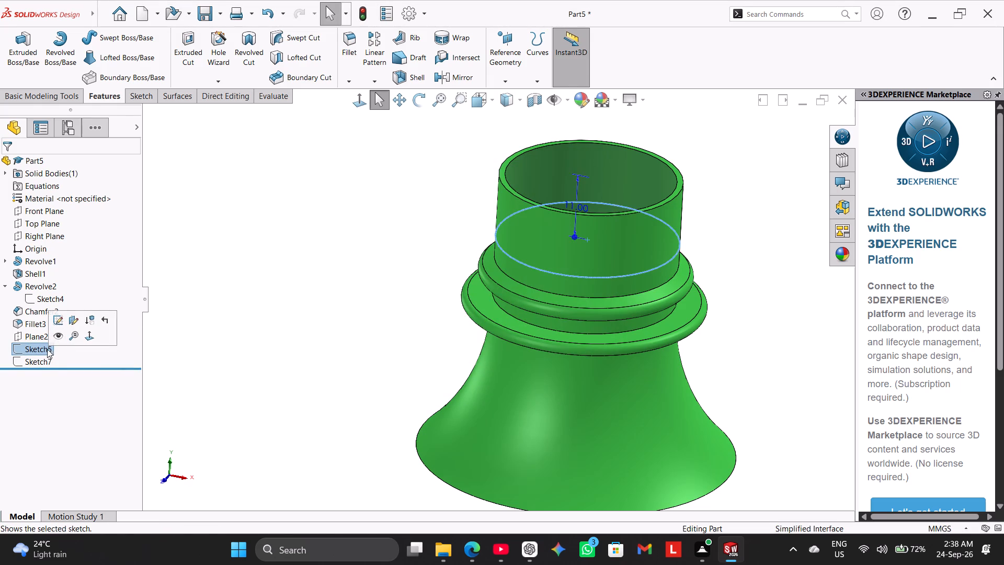
click(257, 304)
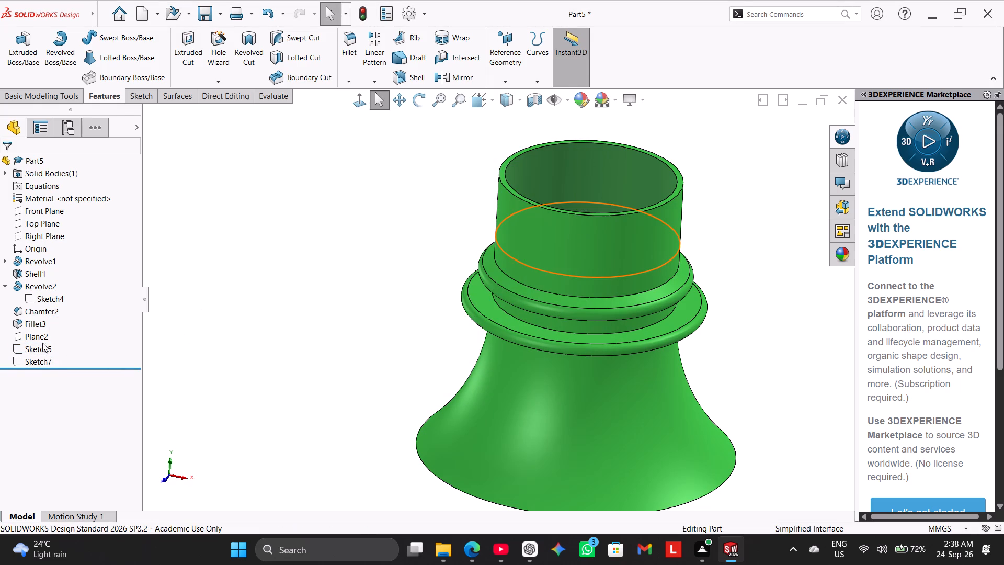
right_click(37, 337)
click(61, 310)
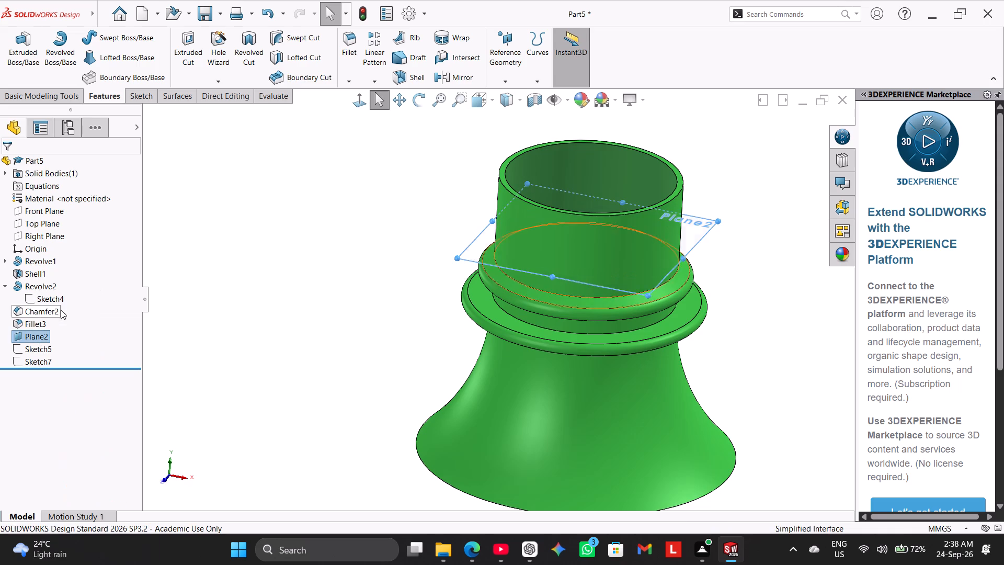
click(200, 295)
middle_drag(200, 295, 231, 333)
Compare the two base circle sketches on Plane2, and delete both Sketch5 and Sketch7.
click(51, 347)
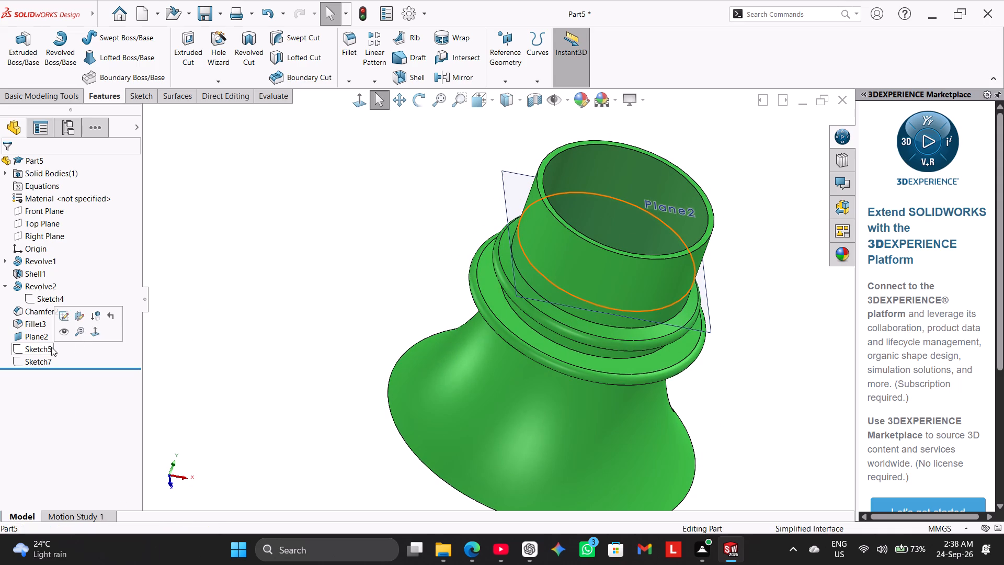
click(47, 356)
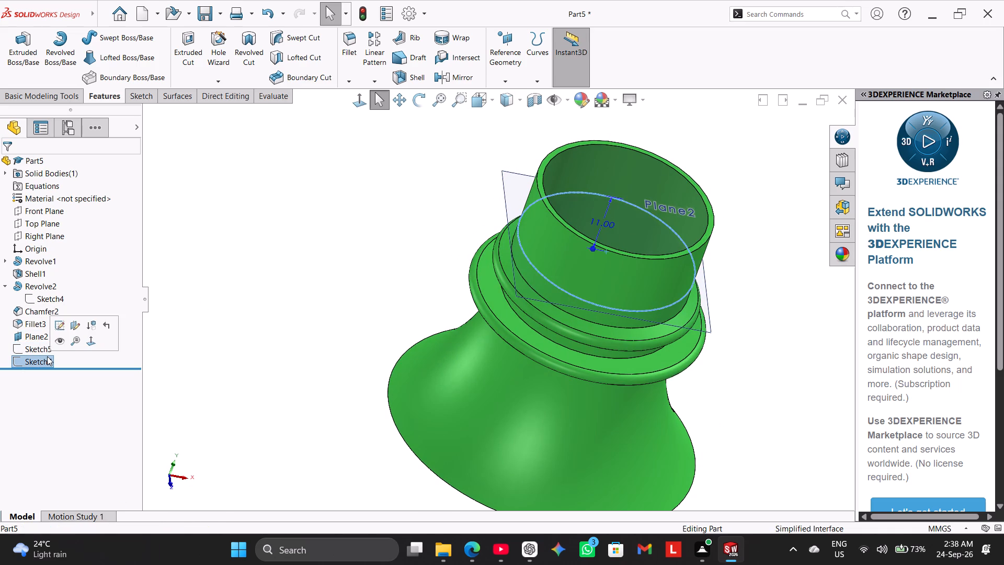
click(201, 309)
right_drag(159, 330, 248, 221)
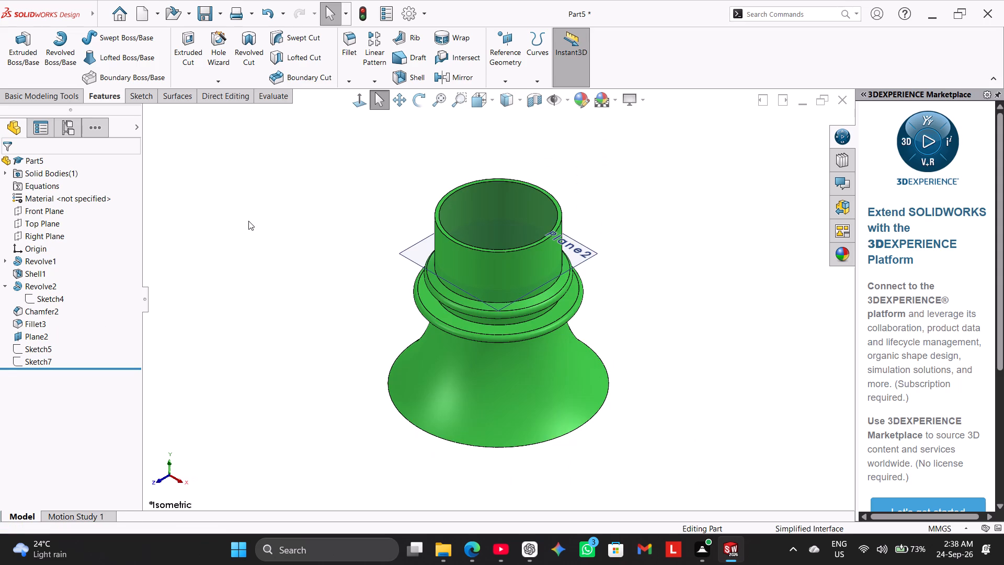
right_click(50, 345)
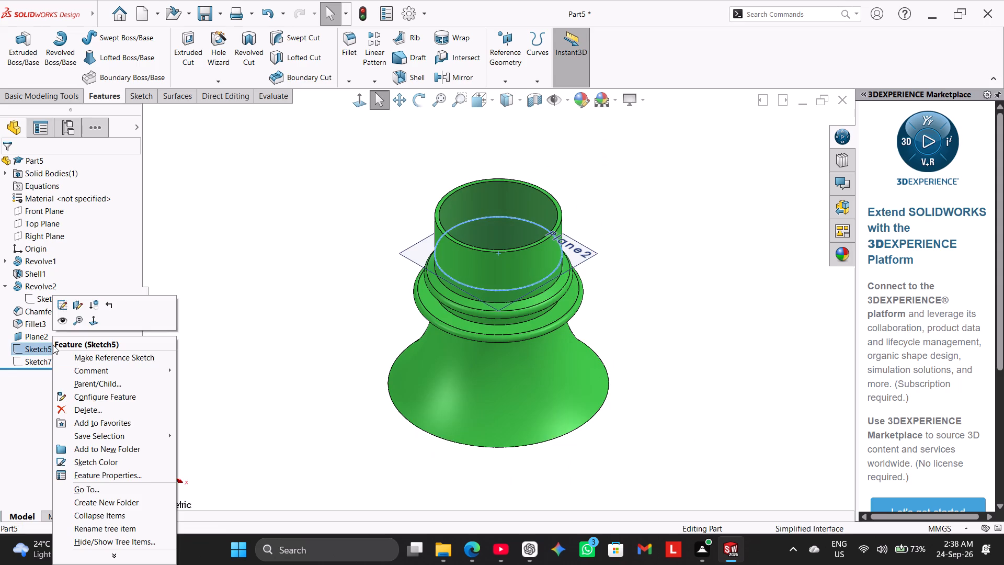
click(82, 408)
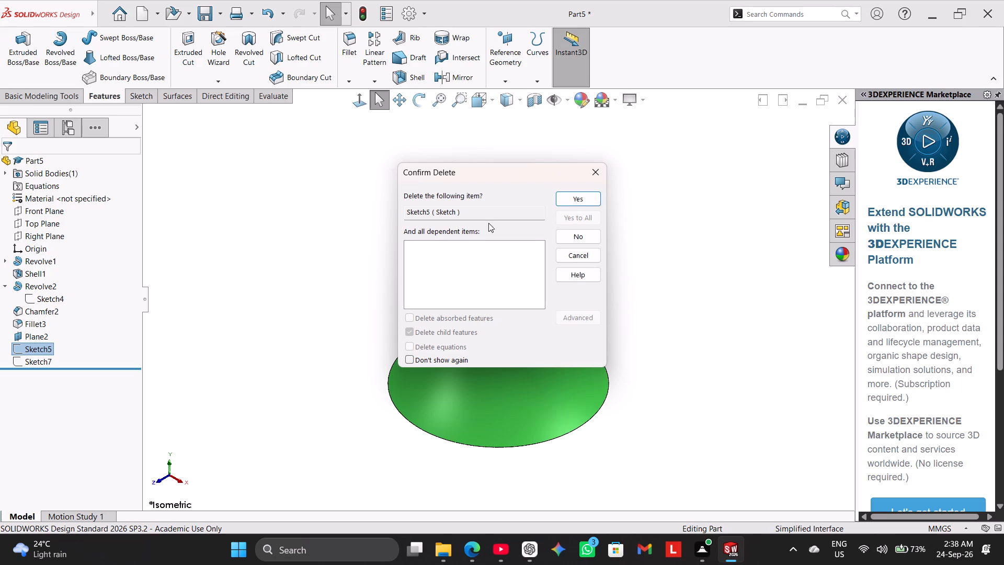
click(572, 198)
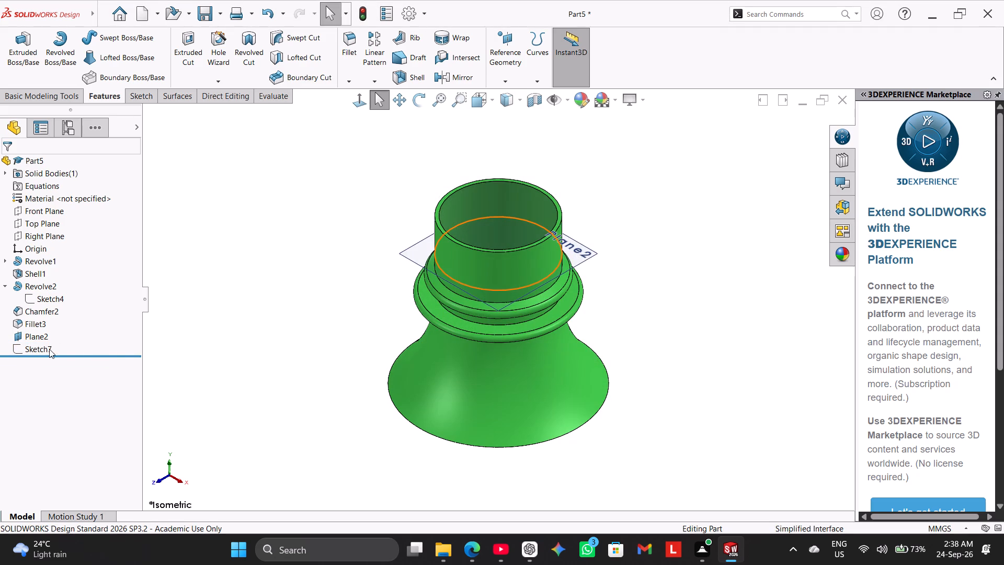
right_click(49, 349)
click(107, 409)
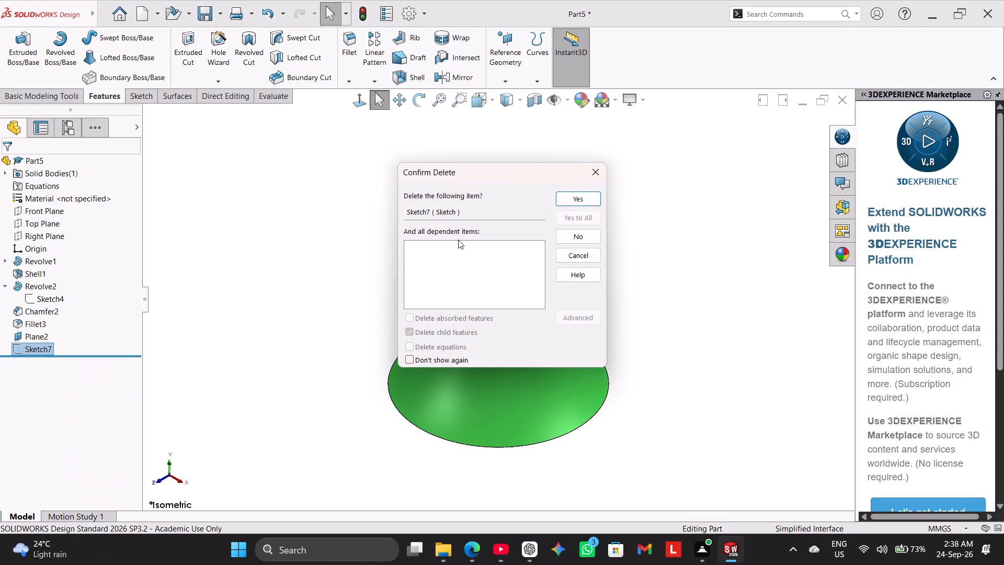
click(572, 198)
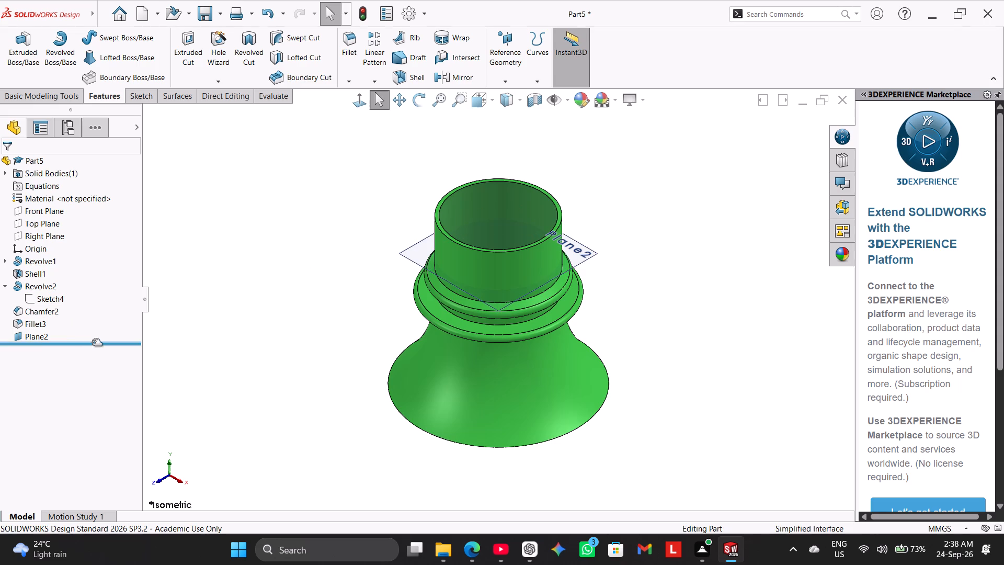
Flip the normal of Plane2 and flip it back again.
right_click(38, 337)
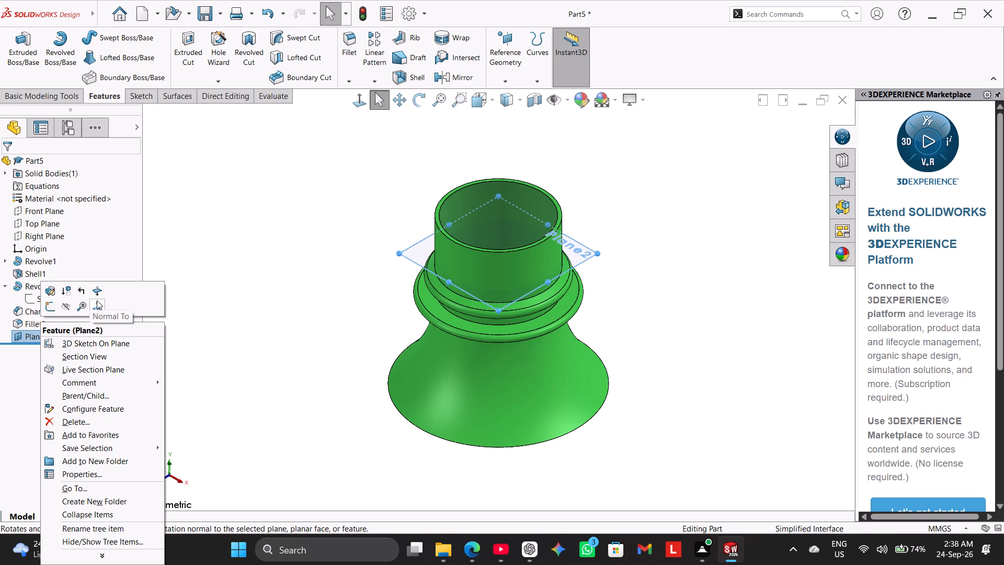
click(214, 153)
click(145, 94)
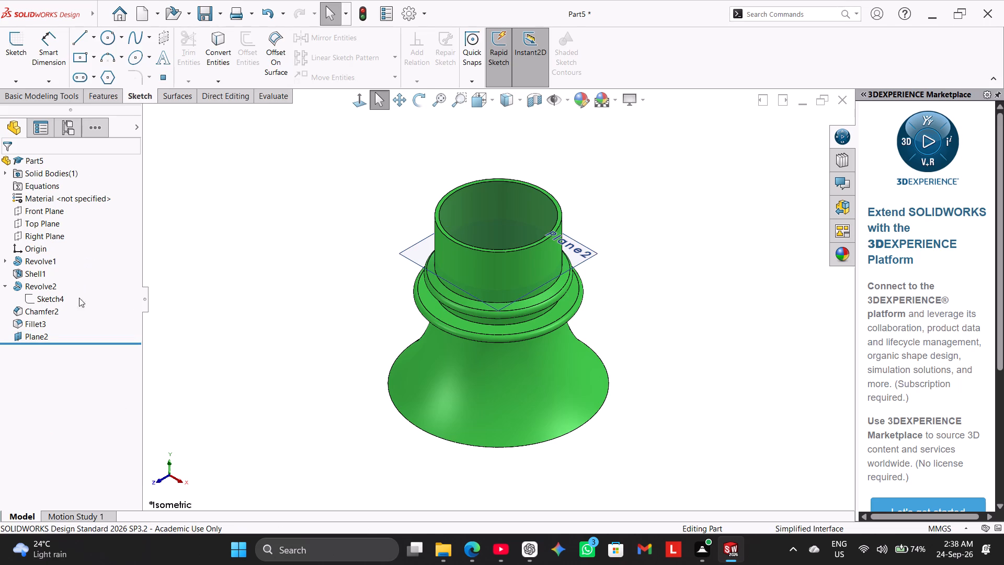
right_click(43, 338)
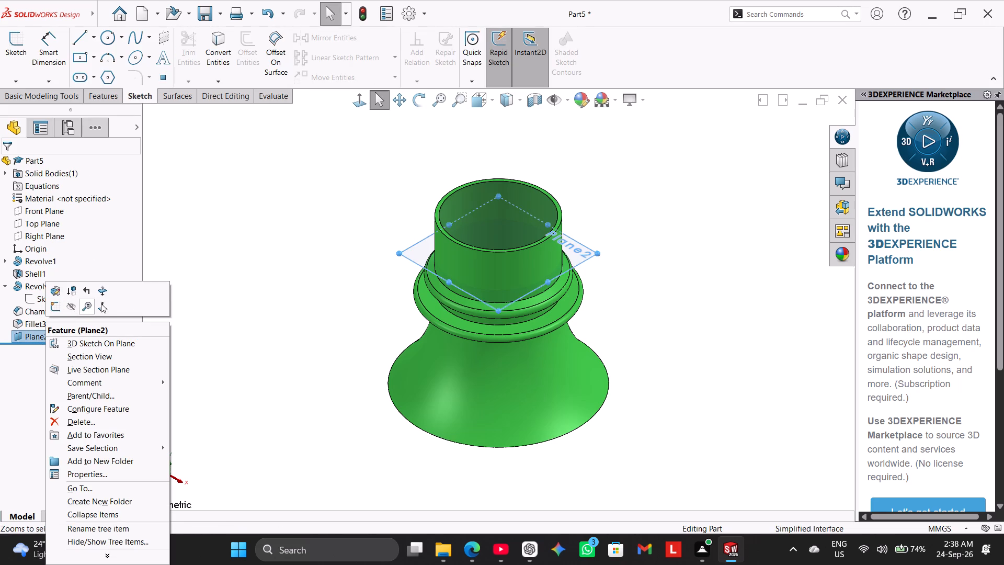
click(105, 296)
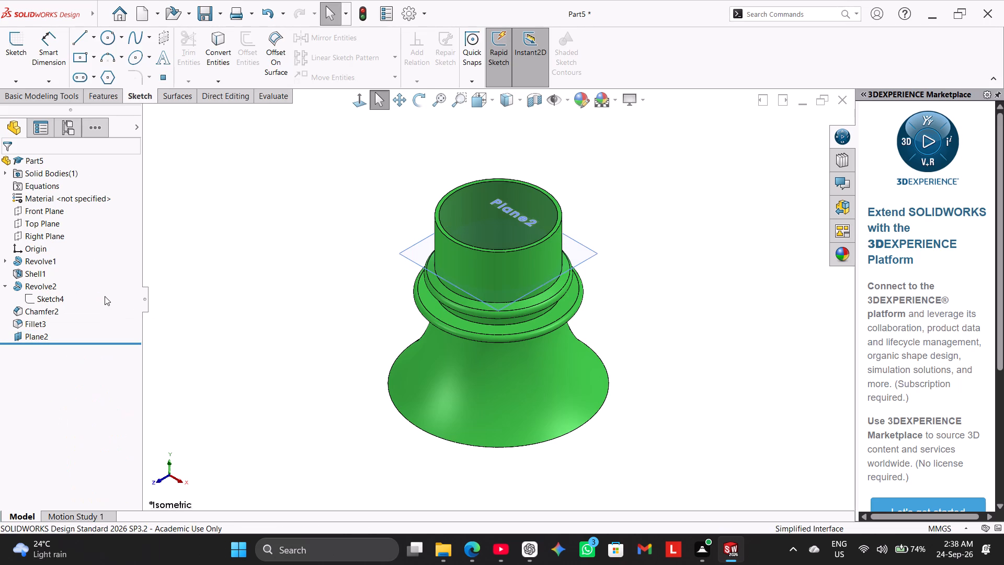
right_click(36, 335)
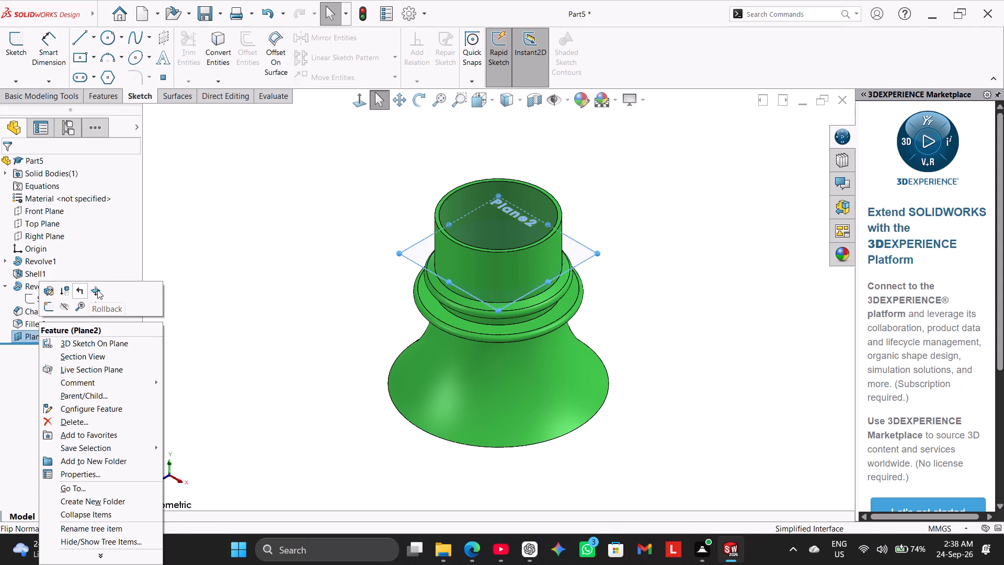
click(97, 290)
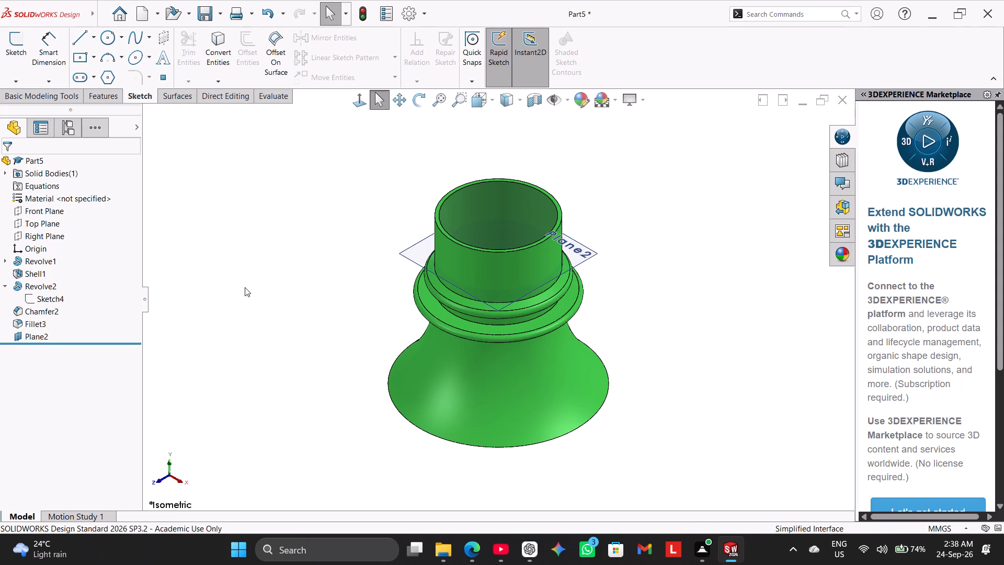
Open the definition of Plane2 to review its reference face, offset and direction, and accept it as is.
click(245, 287)
right_click(33, 332)
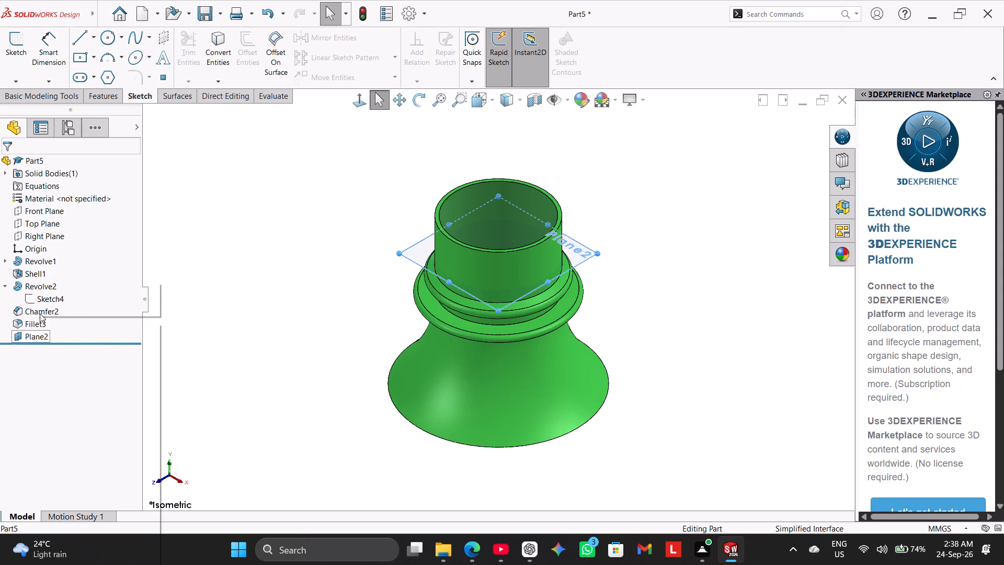
click(49, 292)
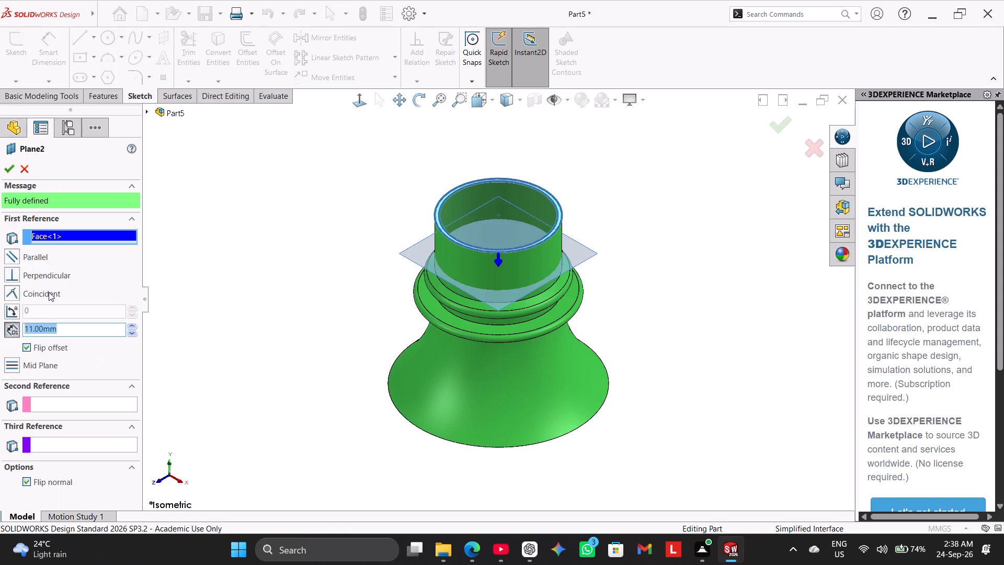
click(10, 167)
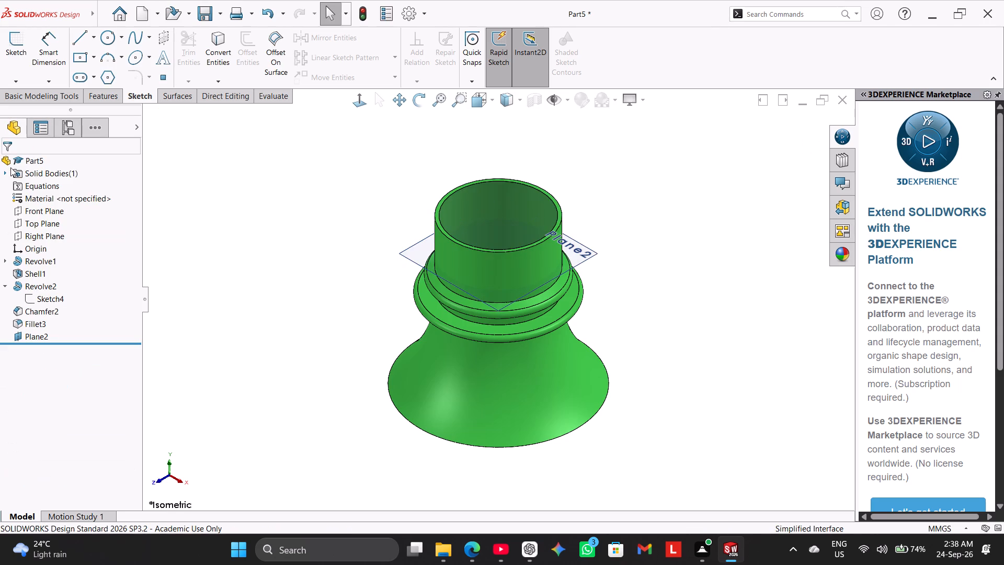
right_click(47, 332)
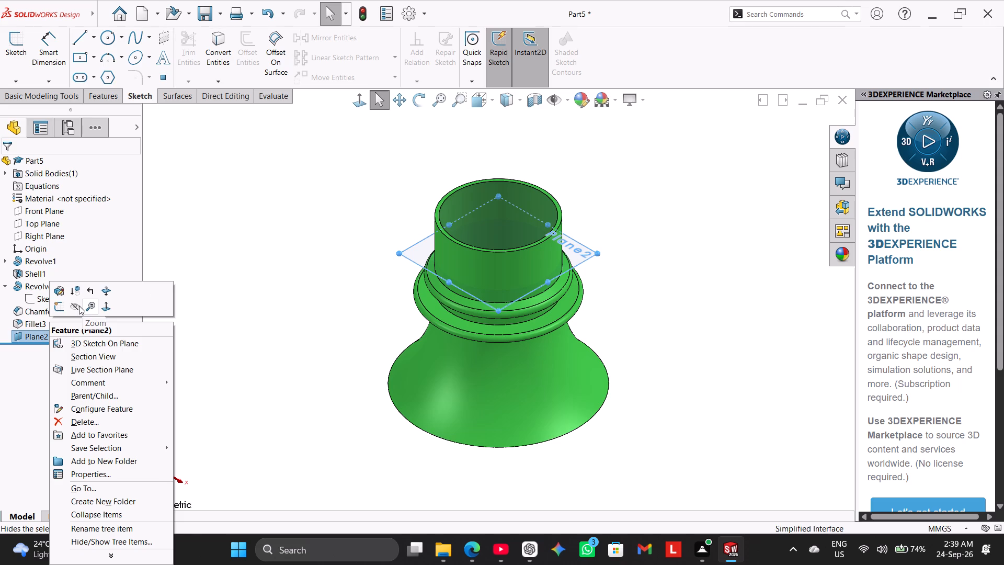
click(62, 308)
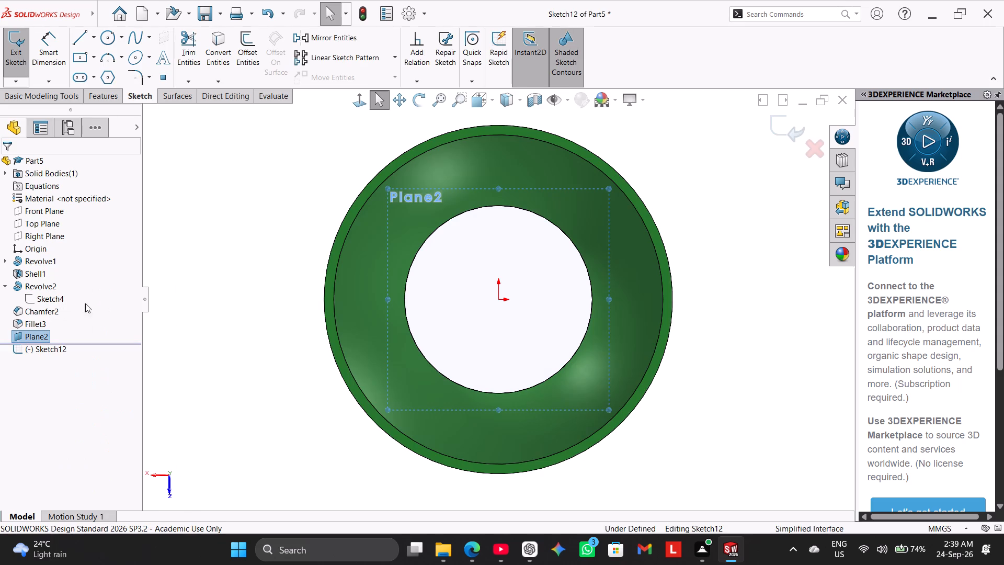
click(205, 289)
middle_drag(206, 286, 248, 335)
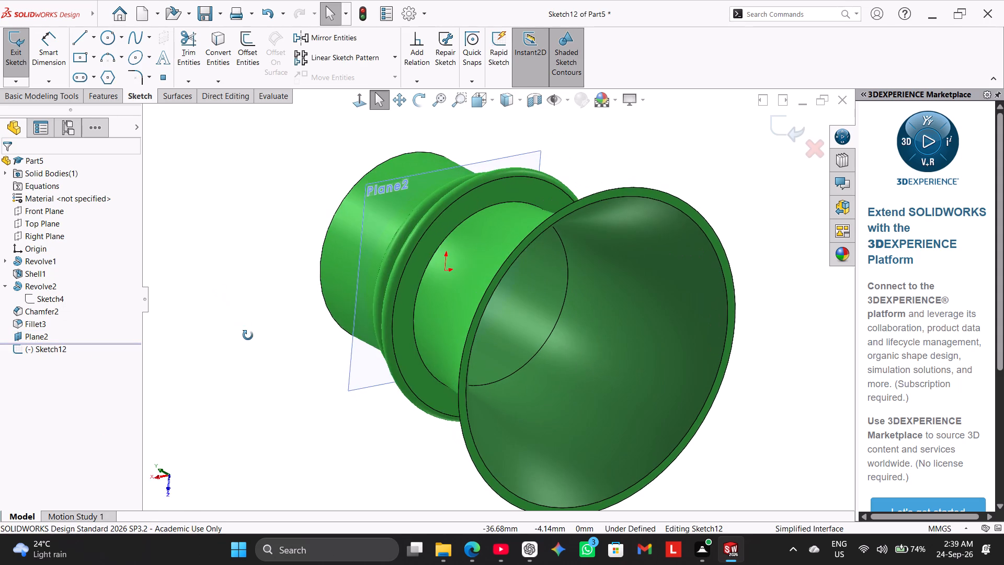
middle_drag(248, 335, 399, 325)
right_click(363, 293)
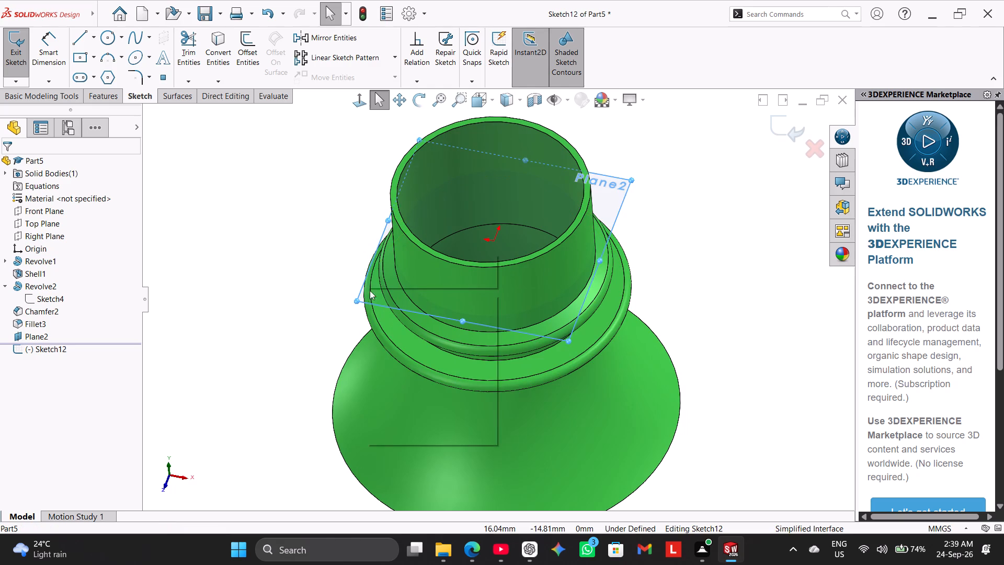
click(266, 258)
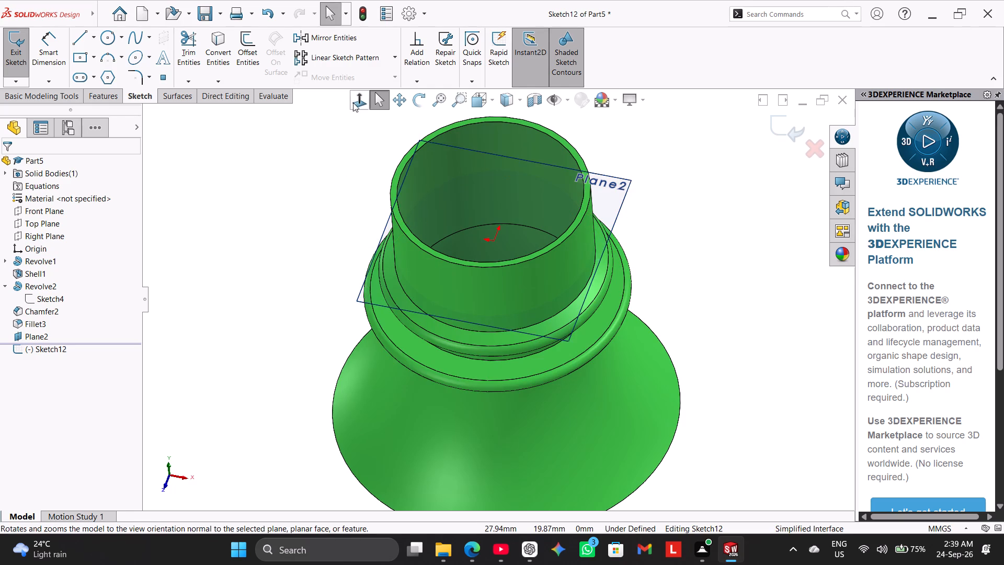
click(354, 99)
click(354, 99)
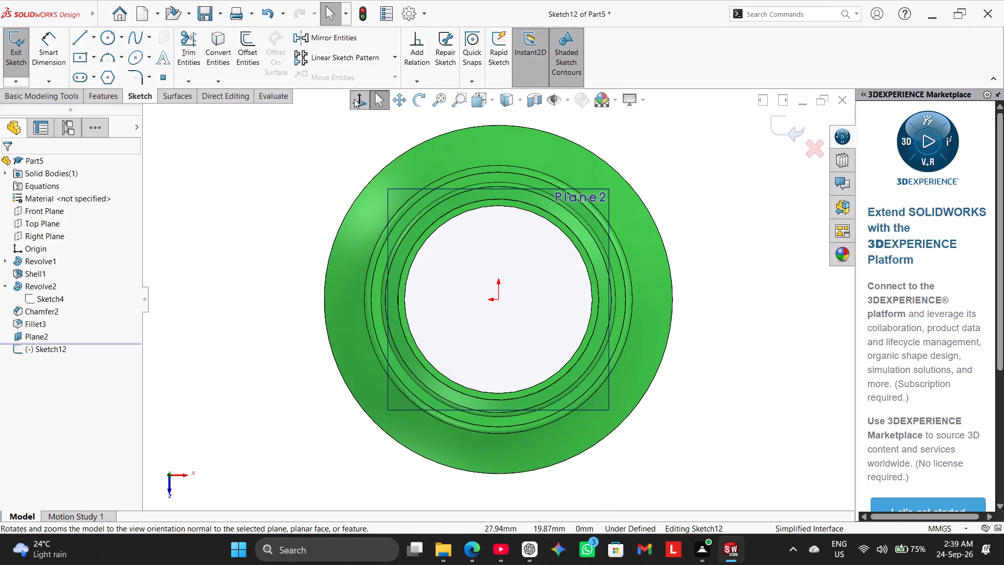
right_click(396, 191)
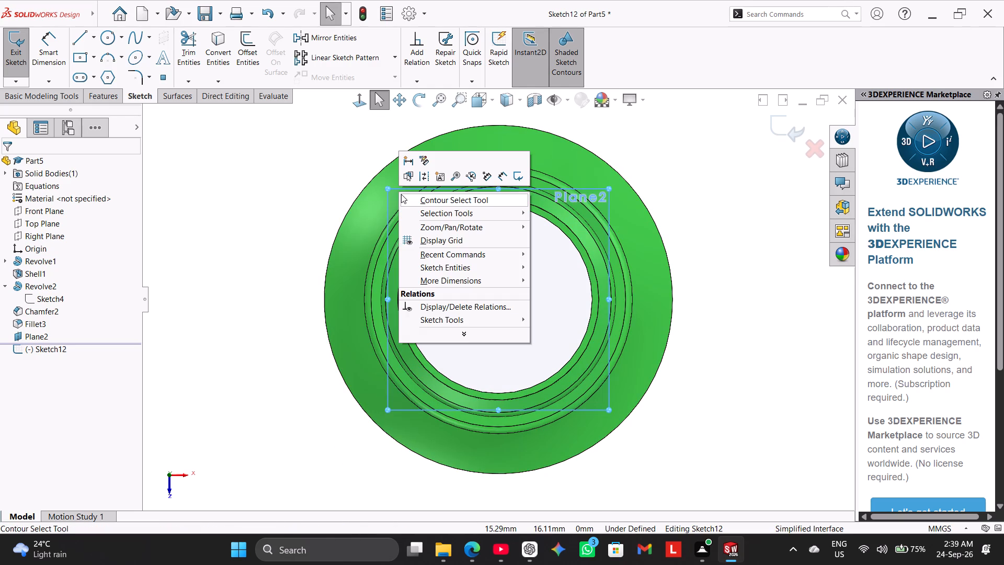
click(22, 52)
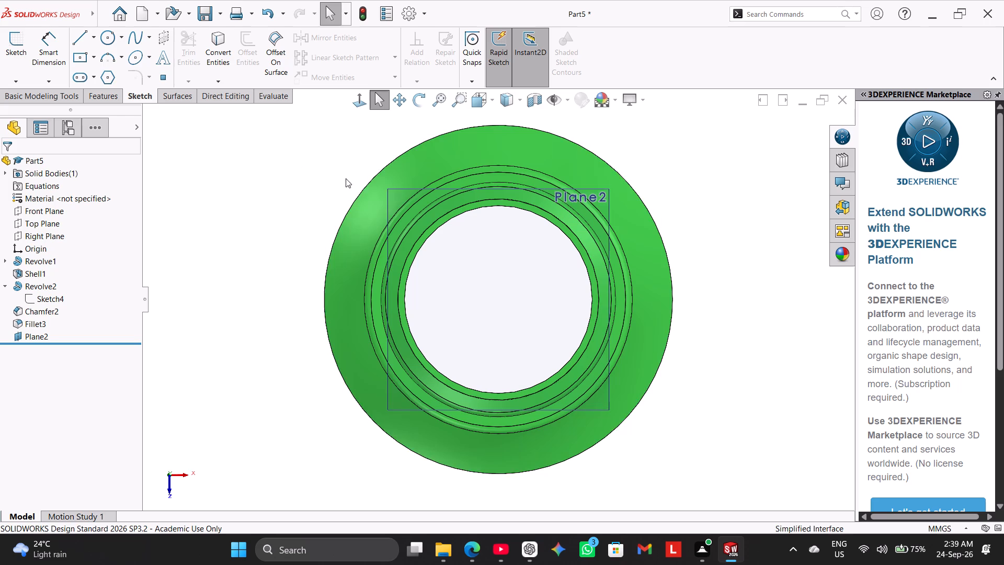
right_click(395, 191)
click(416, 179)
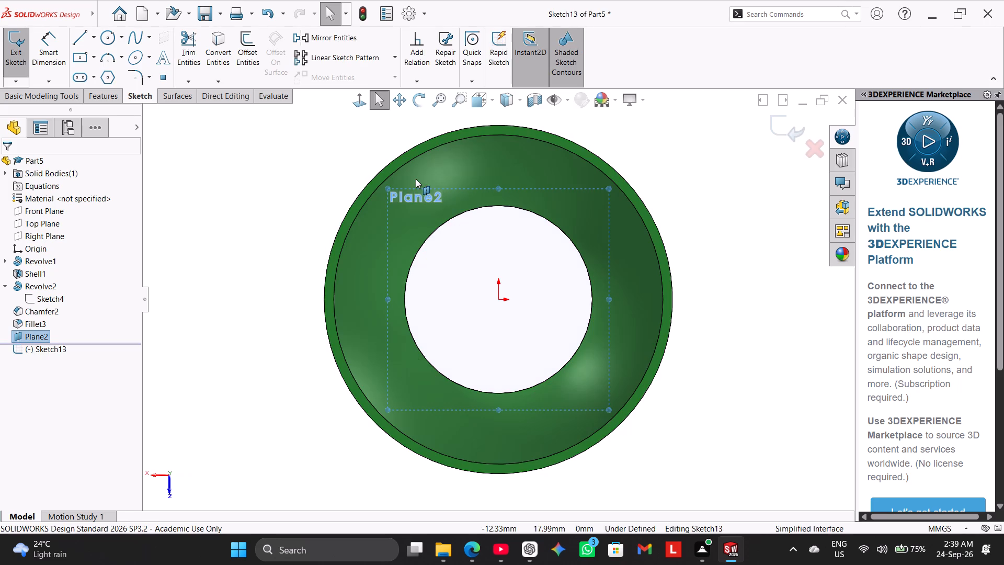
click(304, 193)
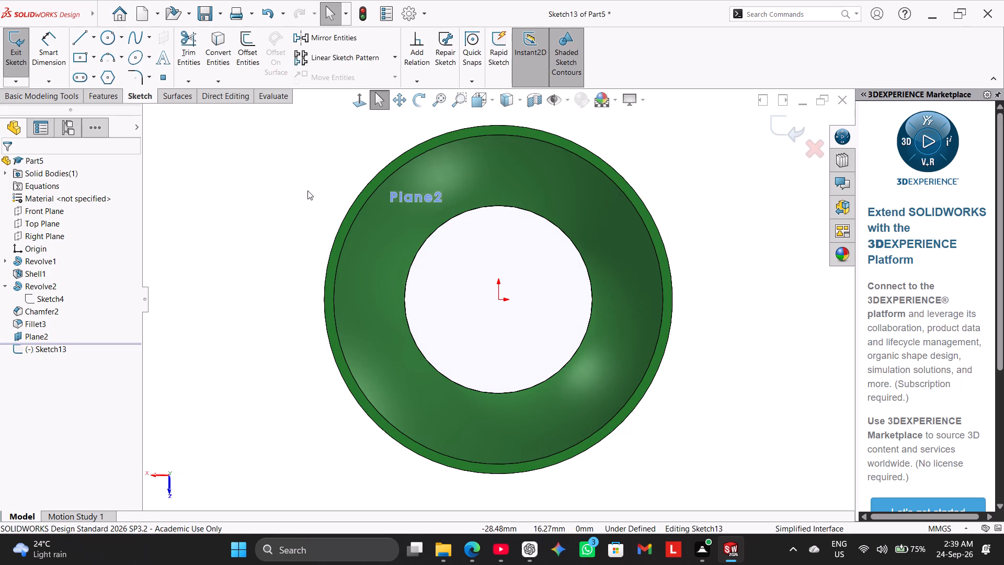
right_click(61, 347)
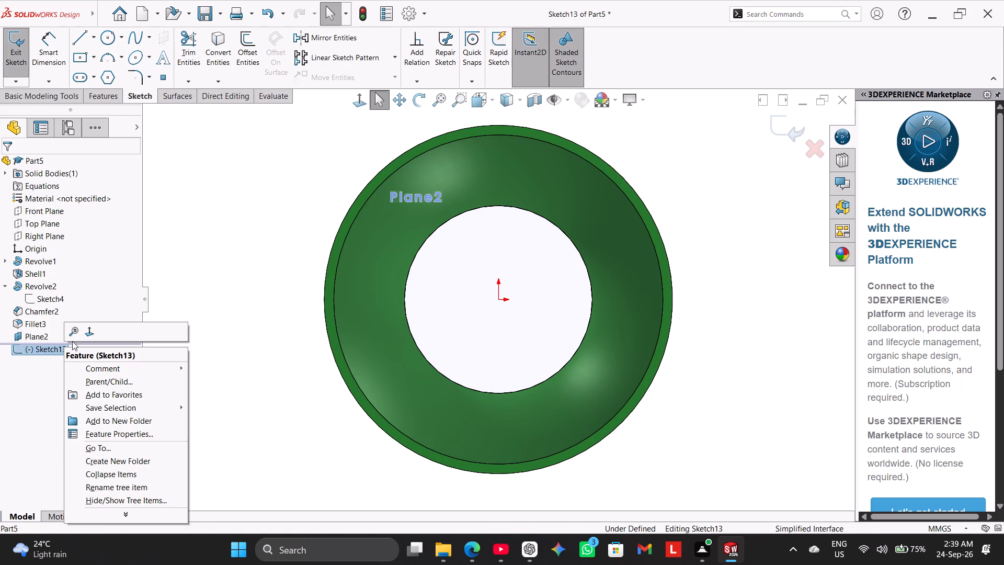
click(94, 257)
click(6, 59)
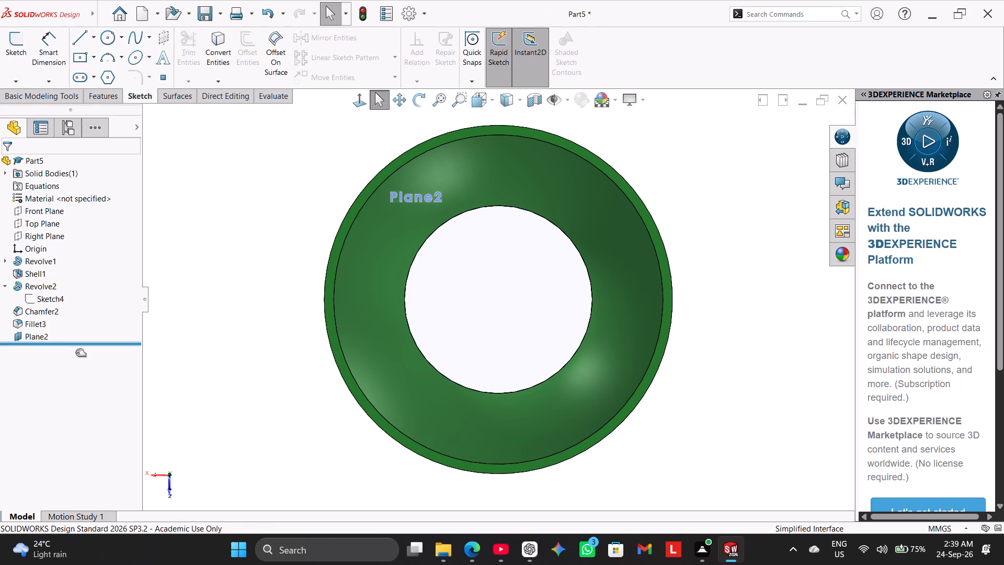
Delete the reference plane Plane2 from the model.
right_click(43, 335)
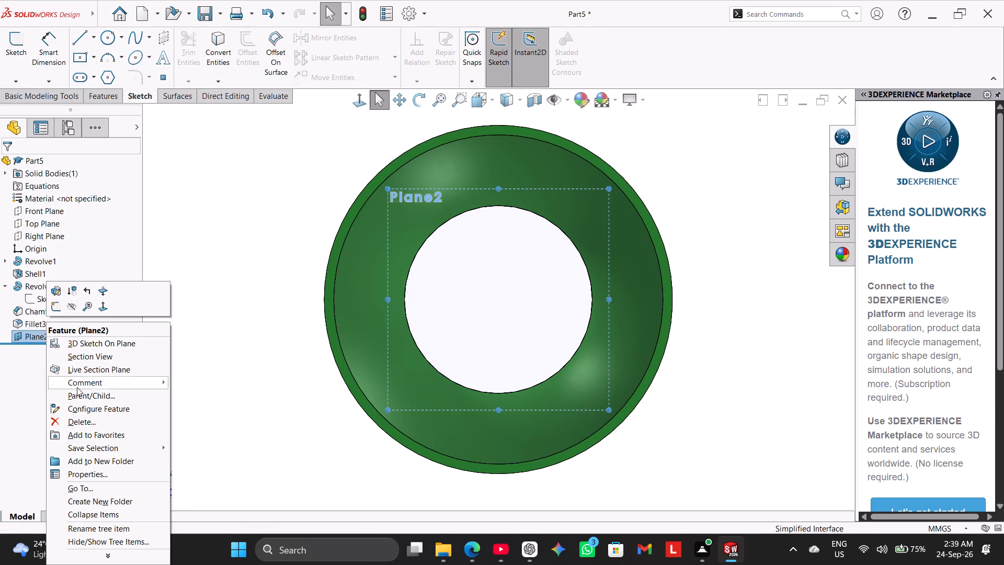
click(83, 421)
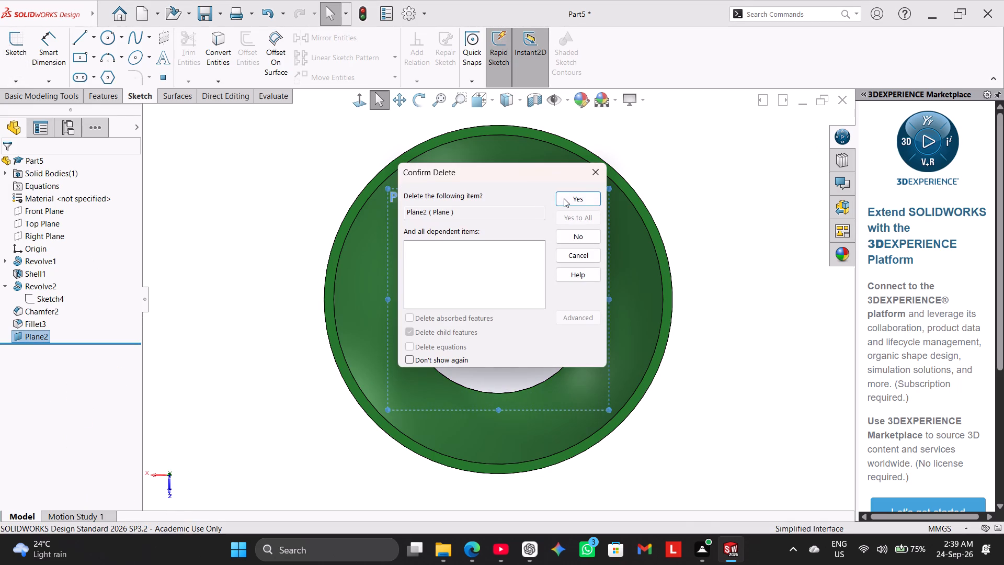
click(564, 198)
Create a reference plane offset 11 mm from the neck's top rim face, with the offset flipped downward into the neck.
right_drag(212, 341, 273, 259)
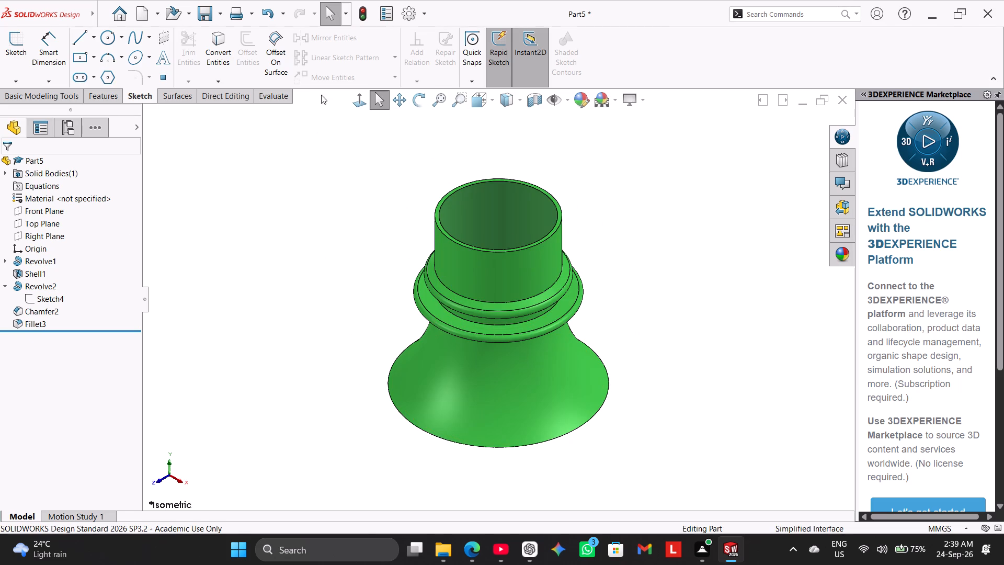
click(112, 100)
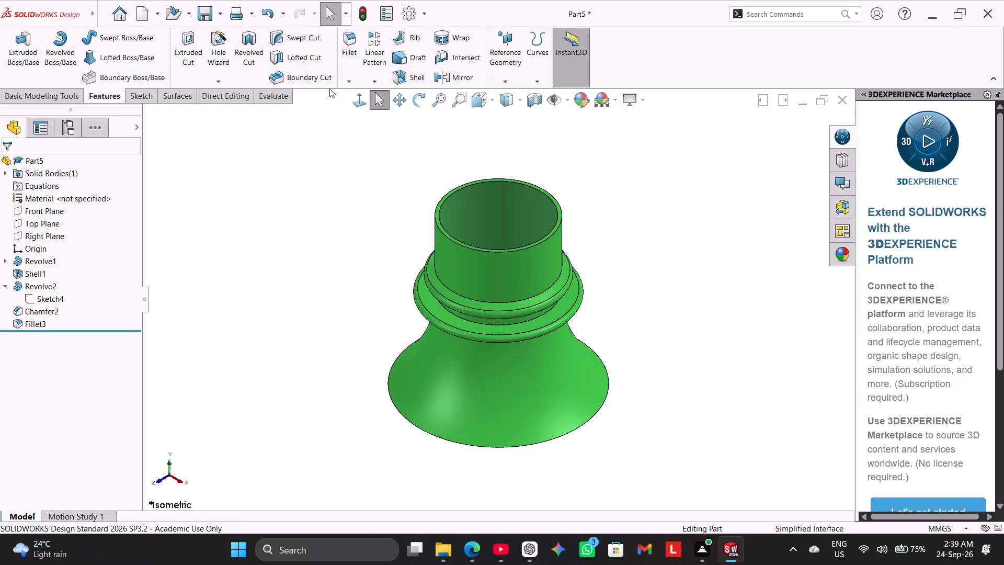
click(506, 80)
click(508, 92)
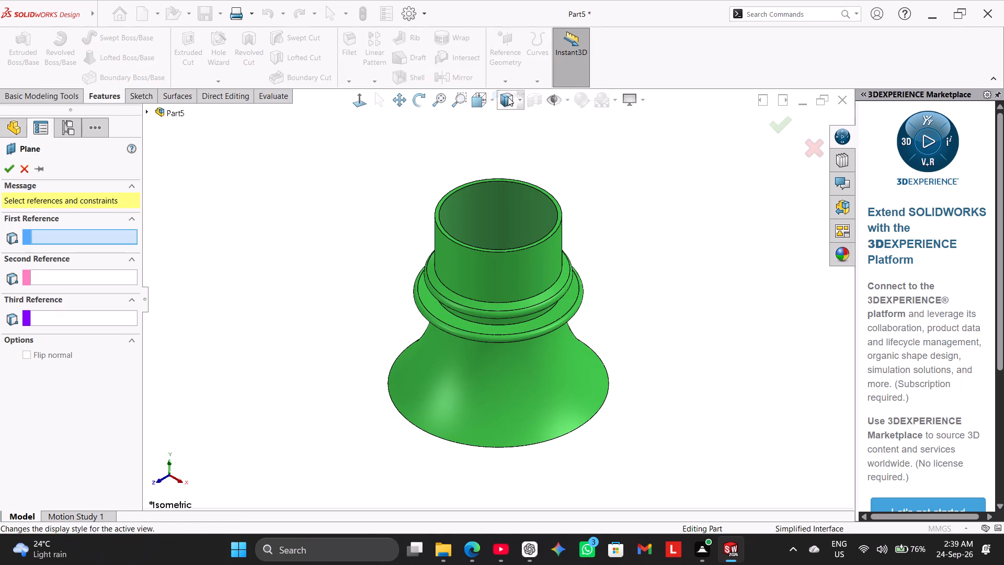
middle_drag(344, 185, 347, 202)
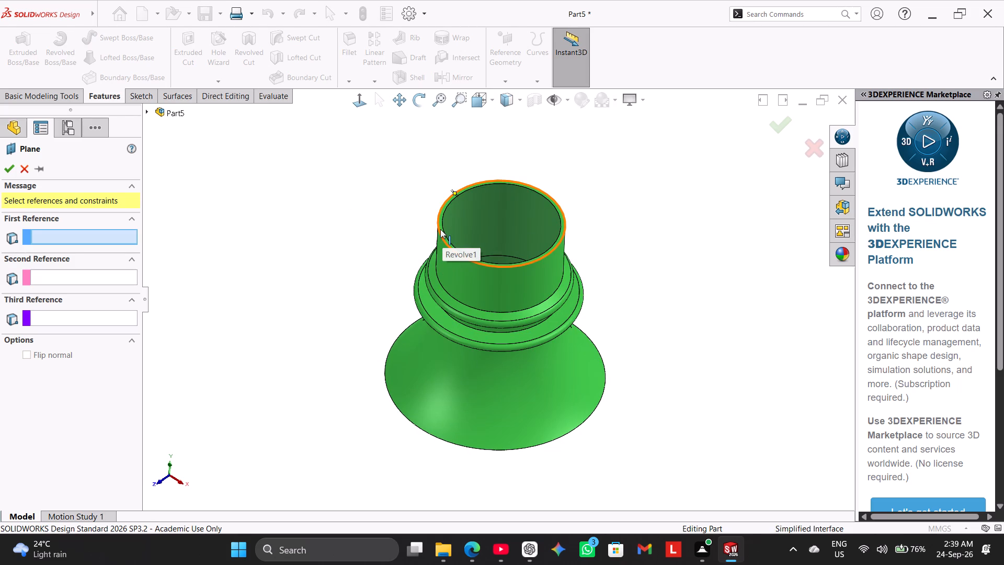
scroll(443, 218, down, 2)
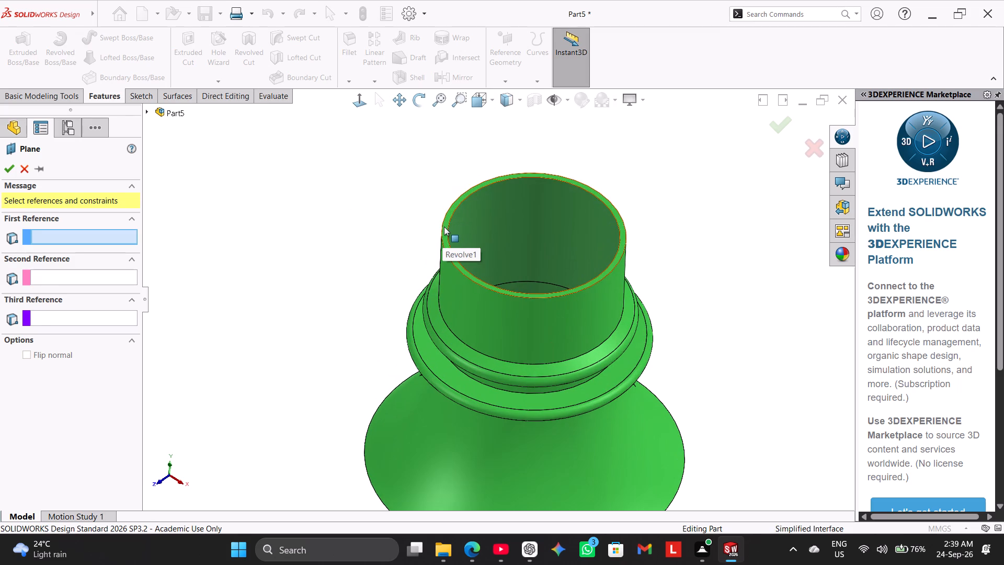
click(444, 227)
click(27, 348)
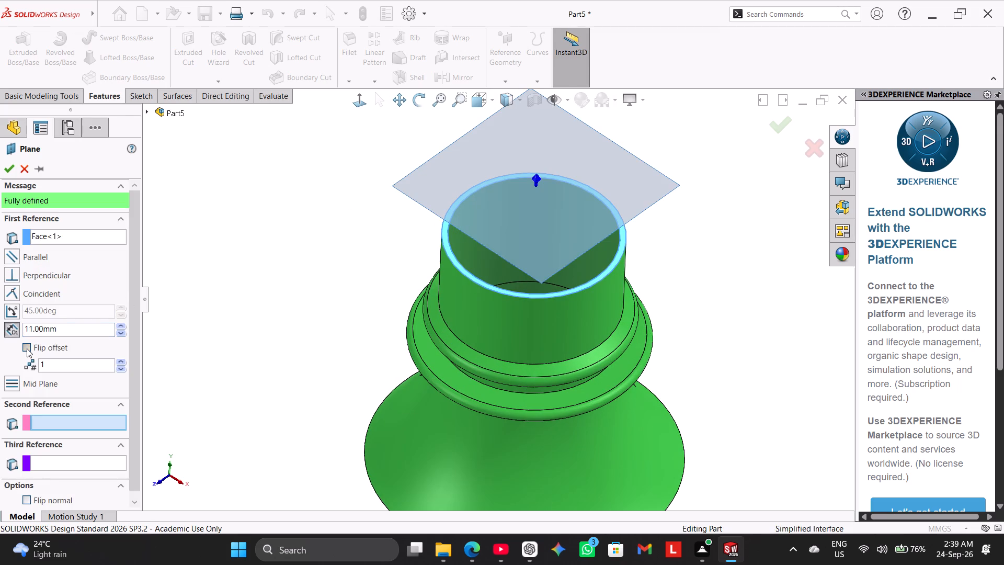
click(13, 169)
click(237, 304)
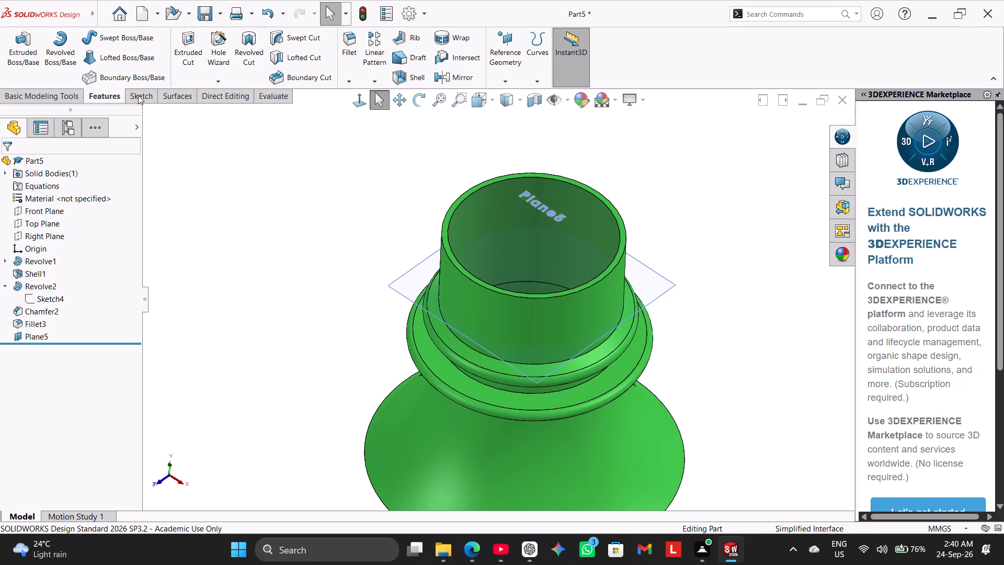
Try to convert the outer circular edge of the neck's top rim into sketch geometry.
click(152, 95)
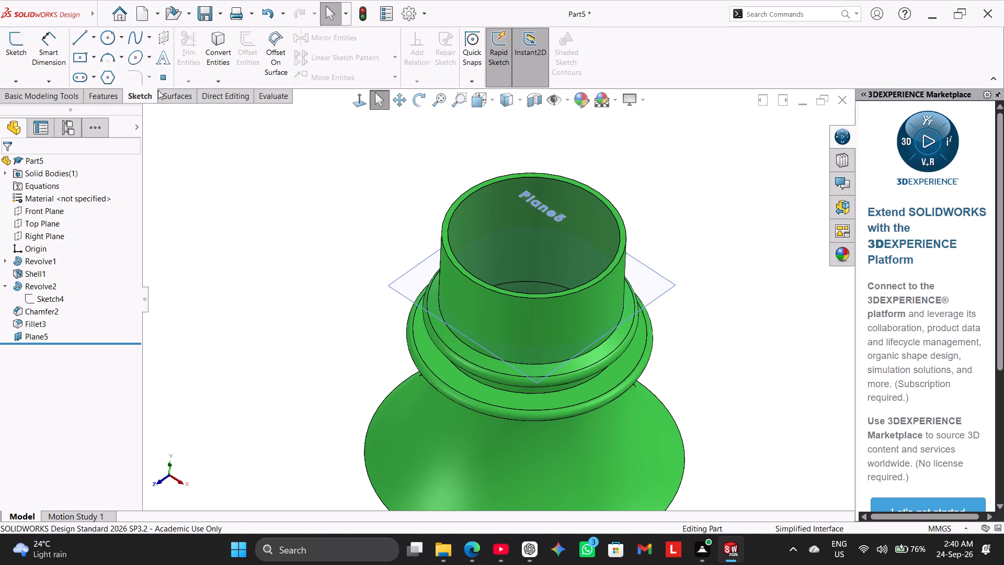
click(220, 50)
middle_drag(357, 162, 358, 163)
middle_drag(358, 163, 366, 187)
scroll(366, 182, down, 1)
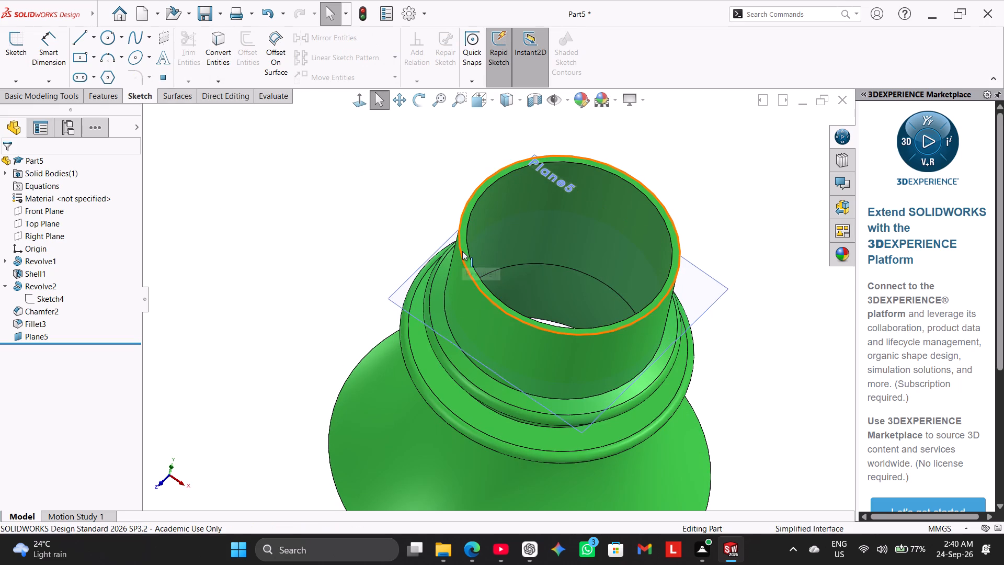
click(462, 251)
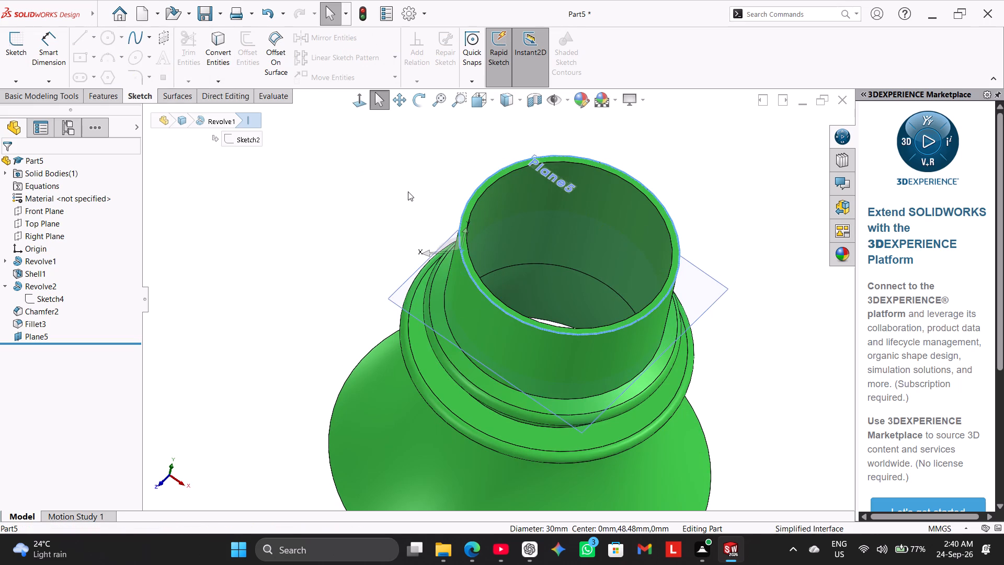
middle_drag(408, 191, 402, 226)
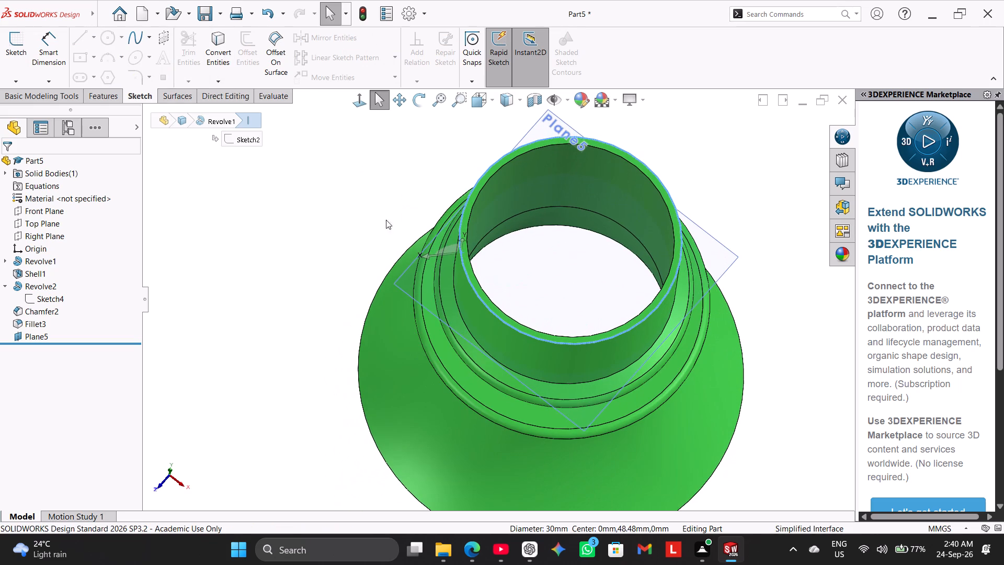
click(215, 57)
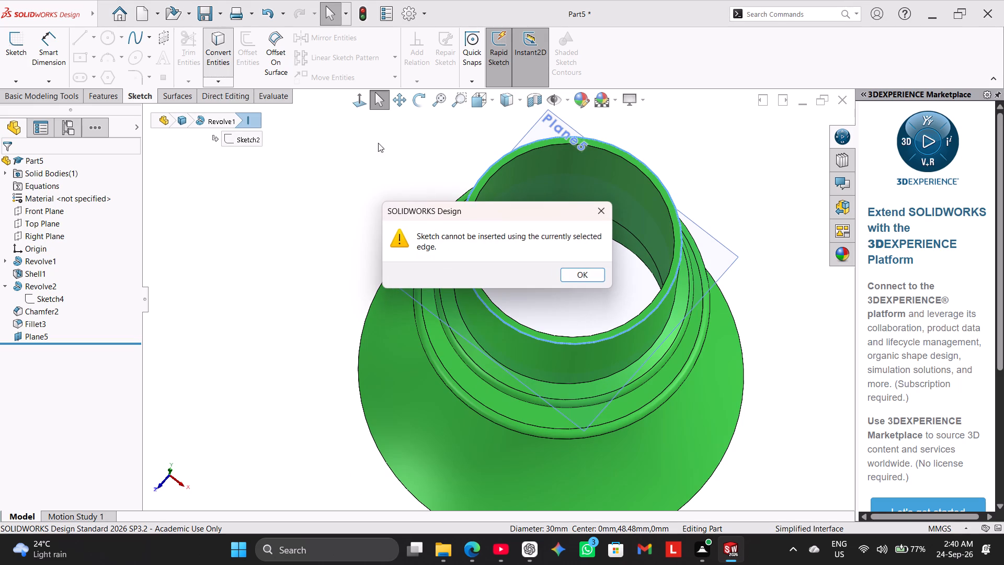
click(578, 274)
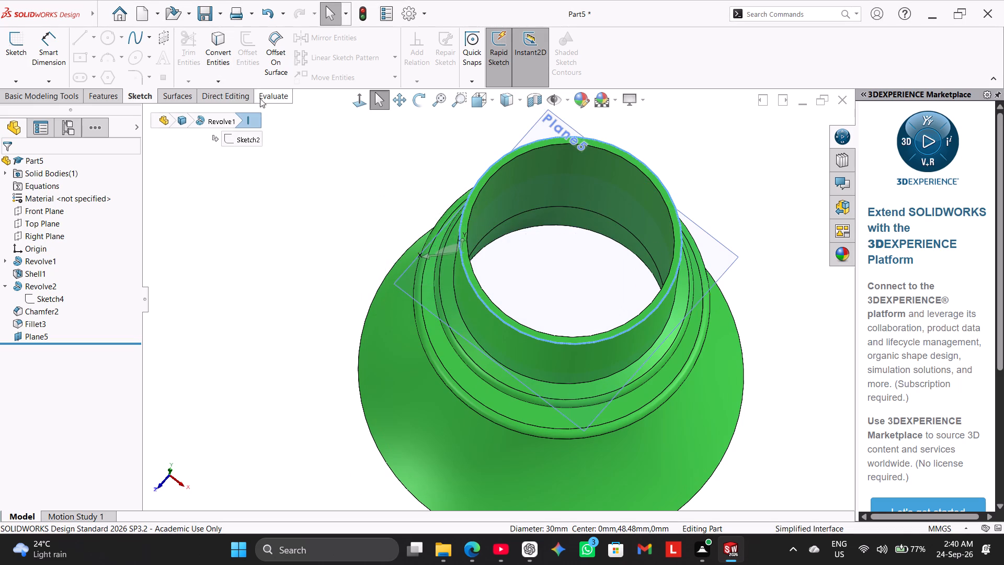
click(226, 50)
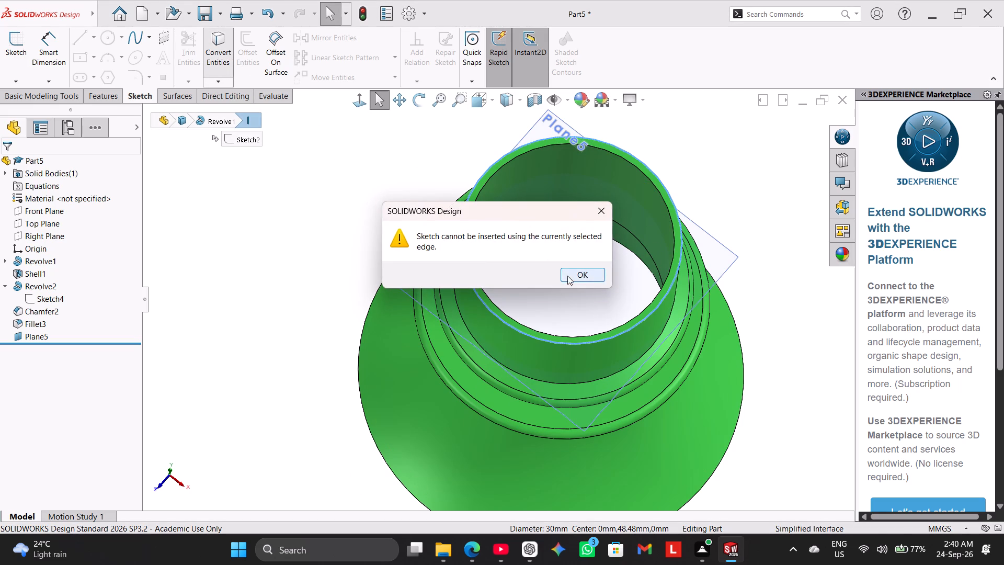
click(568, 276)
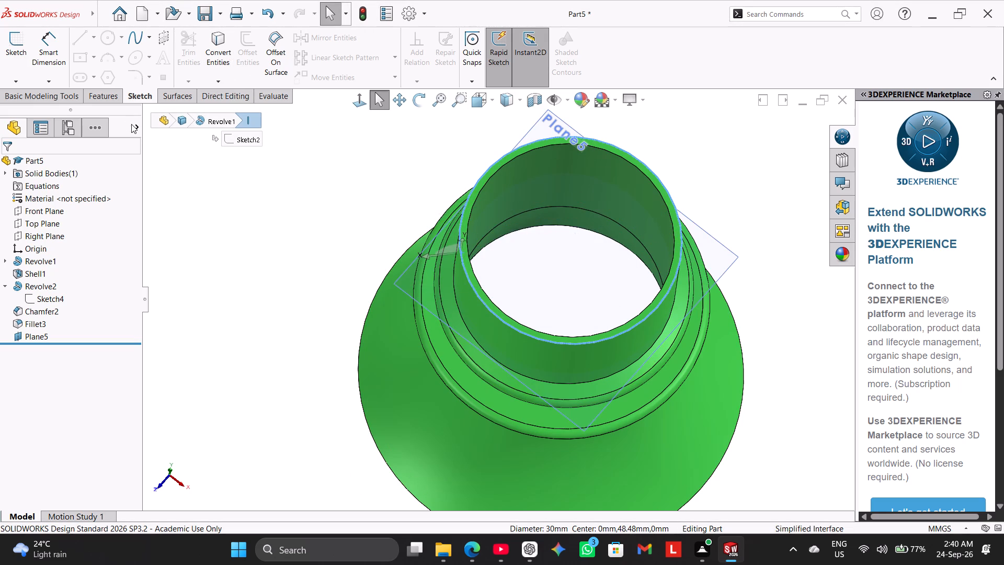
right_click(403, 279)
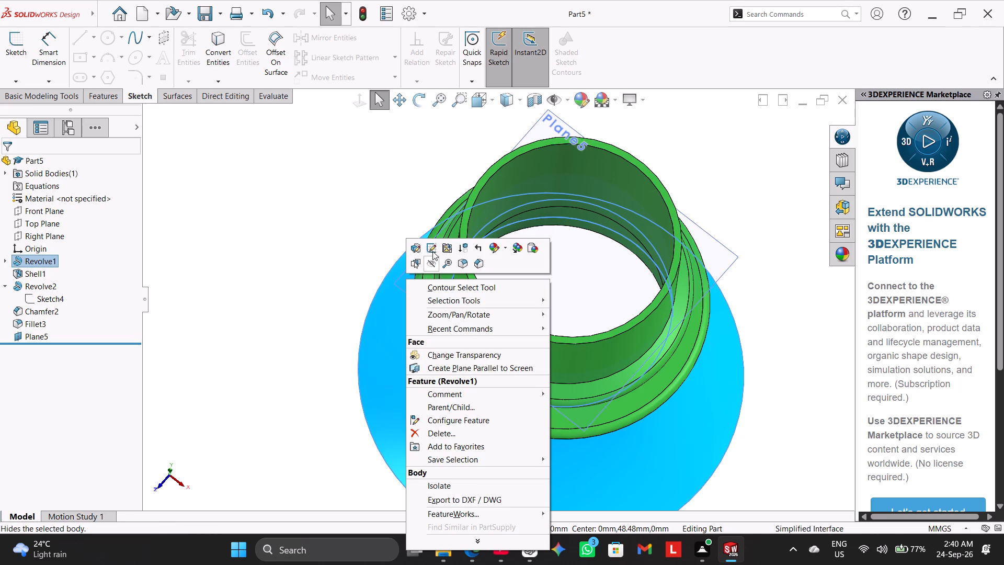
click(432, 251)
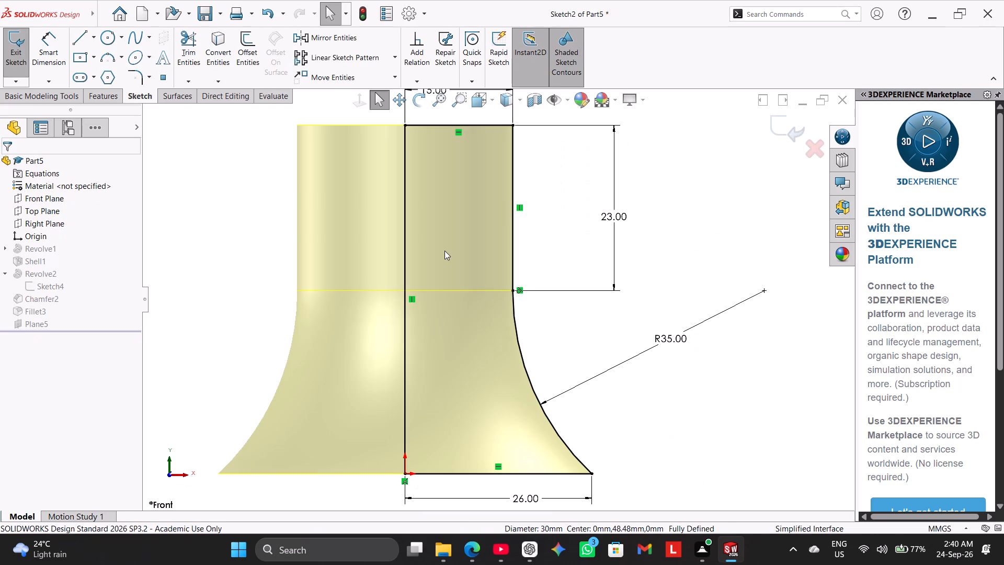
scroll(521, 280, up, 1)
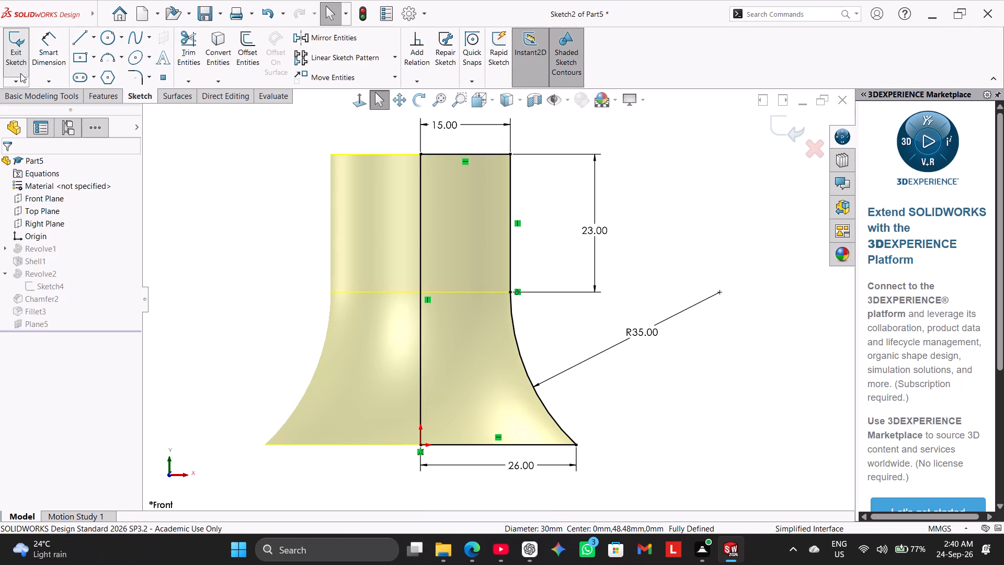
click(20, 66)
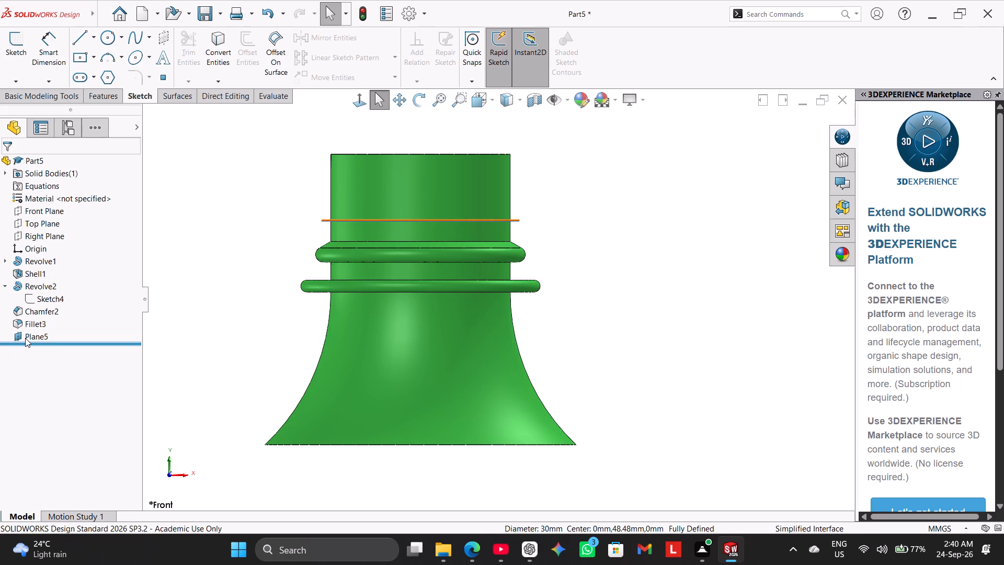
Start a sketch on Plane5 and convert the outer circular edge of the neck's top rim into a sketch circle.
right_click(25, 337)
click(37, 309)
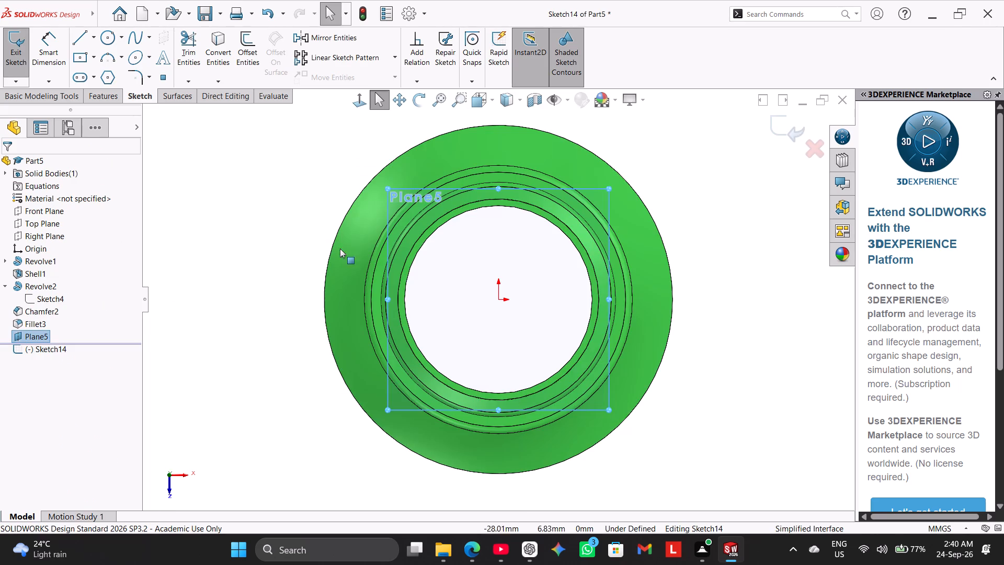
click(219, 48)
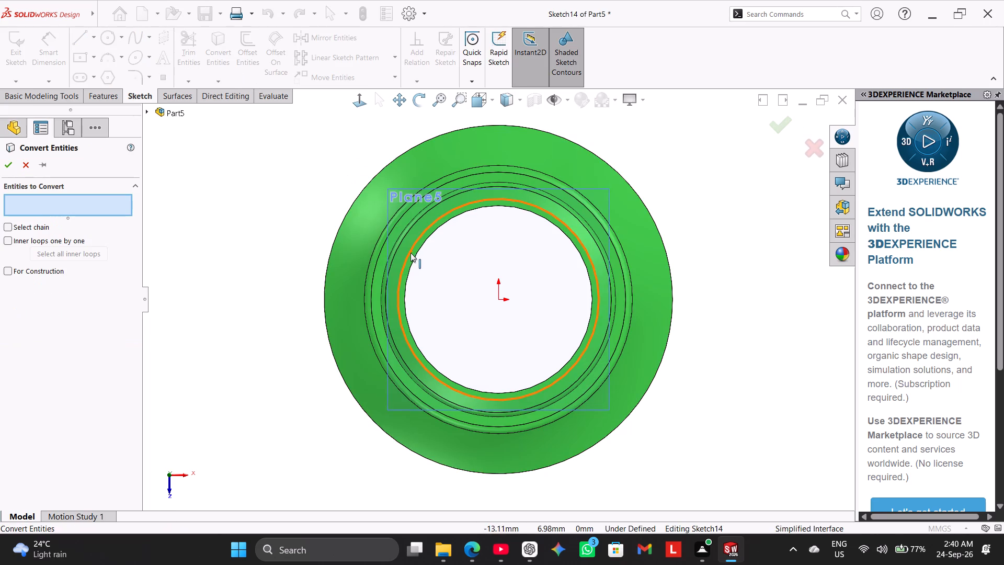
middle_drag(341, 277, 361, 272)
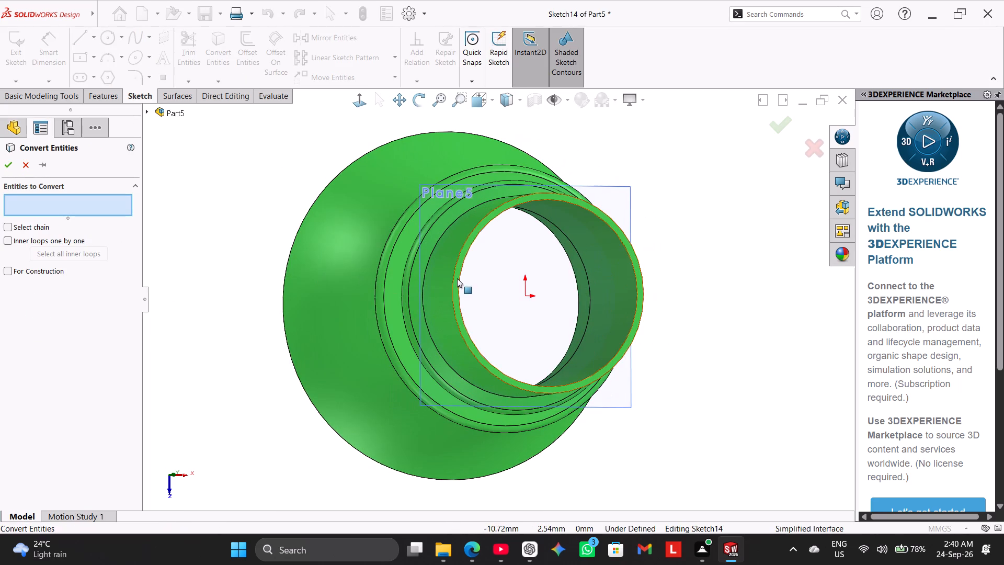
click(453, 276)
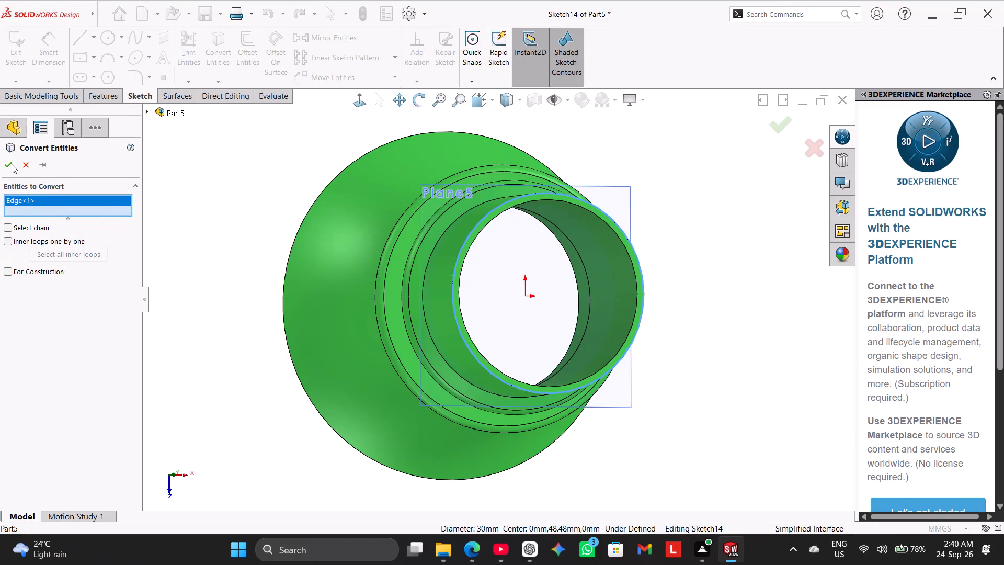
click(12, 164)
click(264, 244)
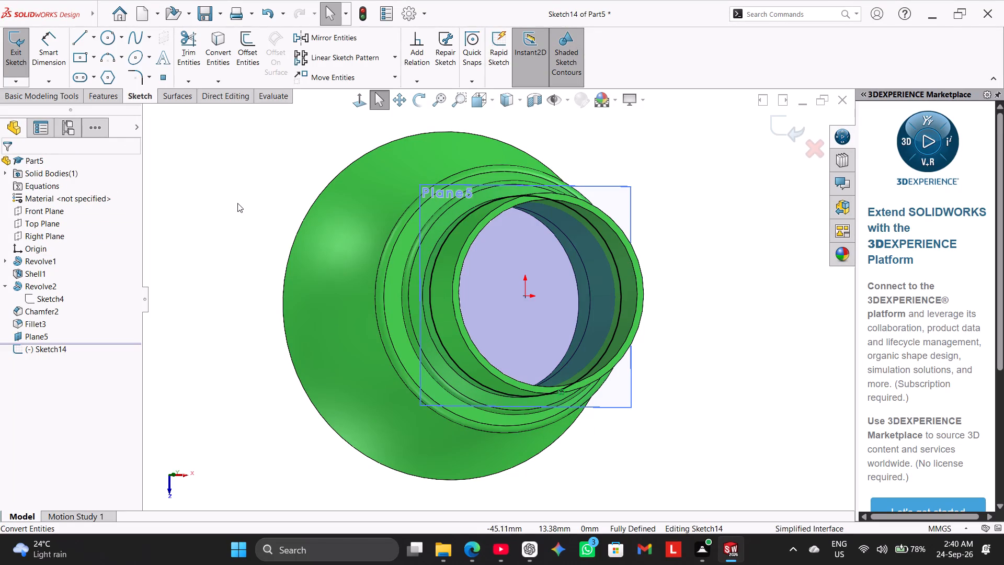
middle_drag(238, 201, 215, 209)
click(215, 209)
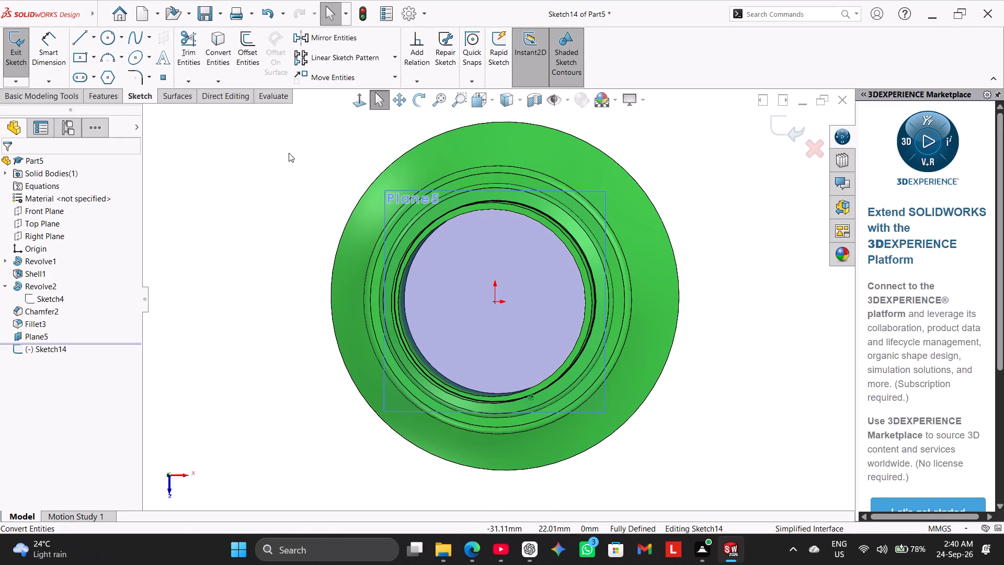
Create a clockwise helix from the converted circle with 4 mm constant pitch, 1.8 revolutions, 0° start angle and no taper.
click(103, 93)
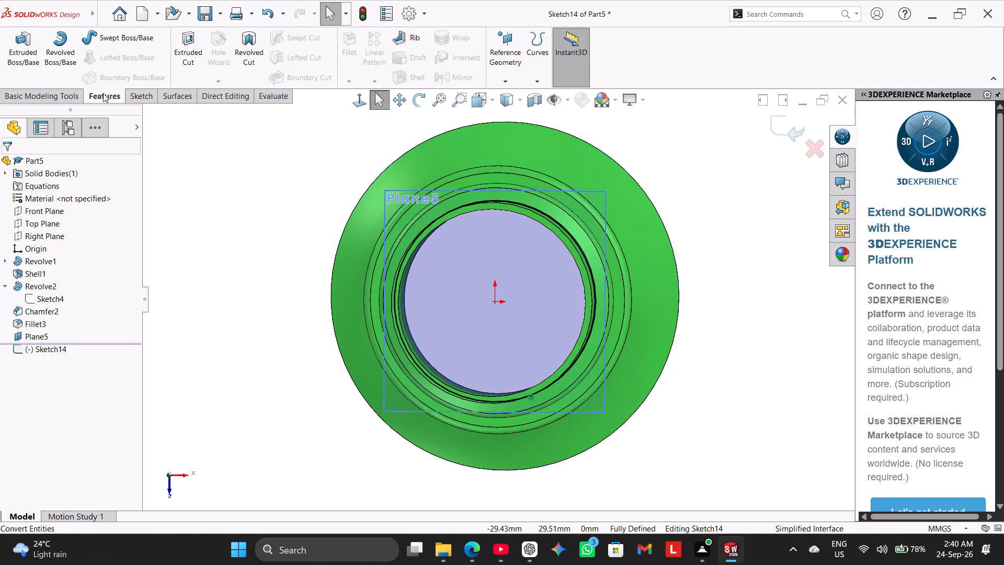
click(538, 78)
click(552, 104)
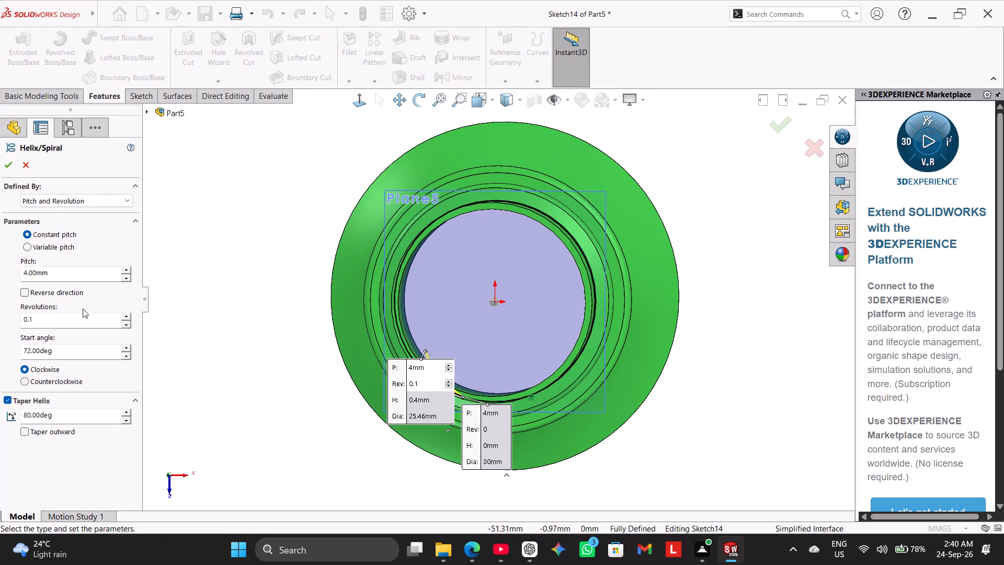
double_click(63, 318)
text(1.8)
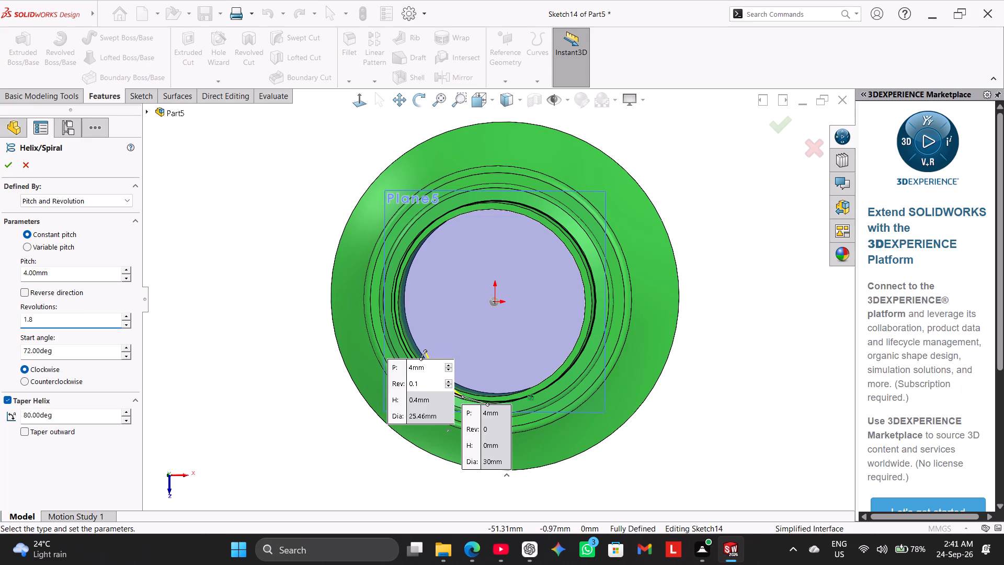
key(Return)
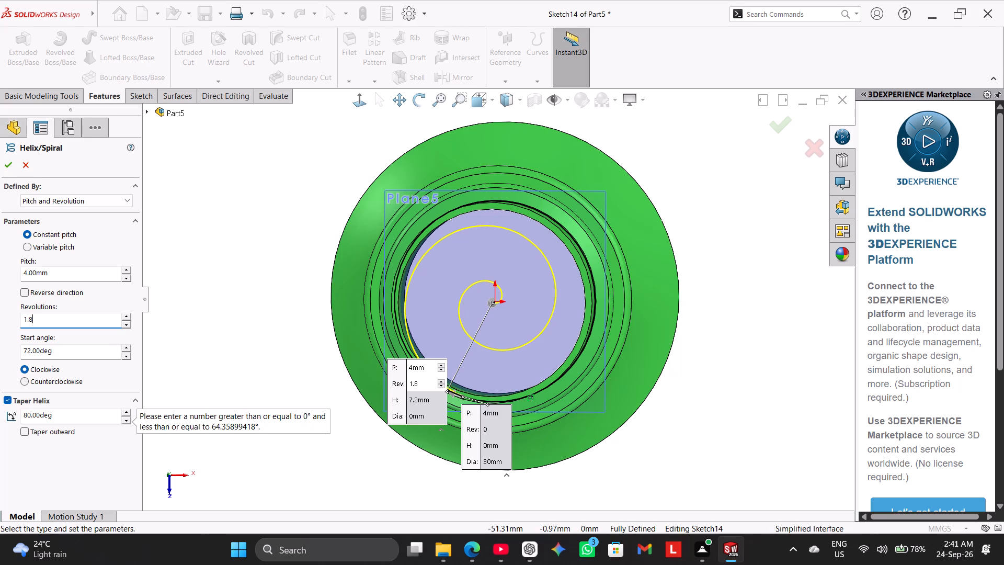
double_click(58, 349)
key(0)
key(Return)
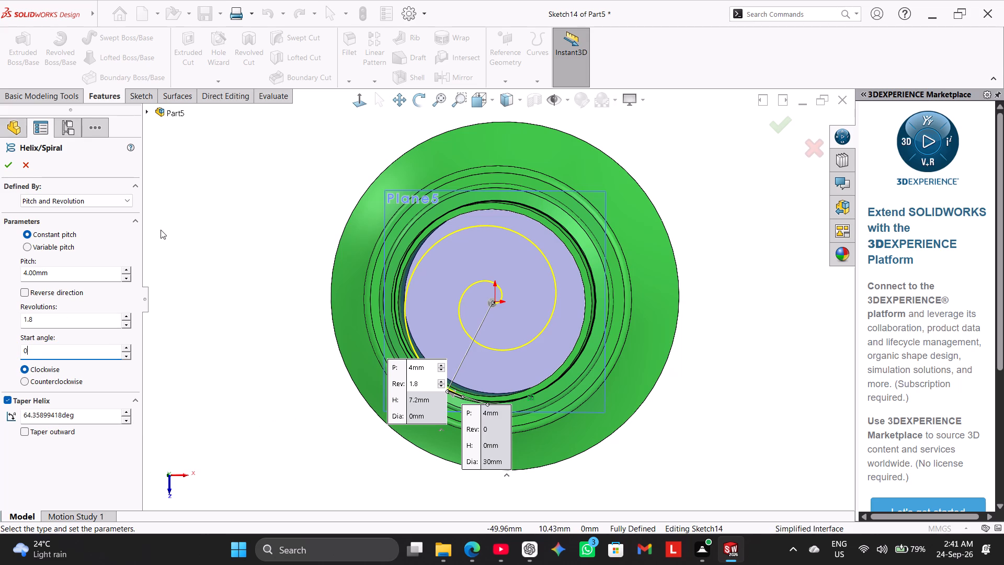
click(8, 401)
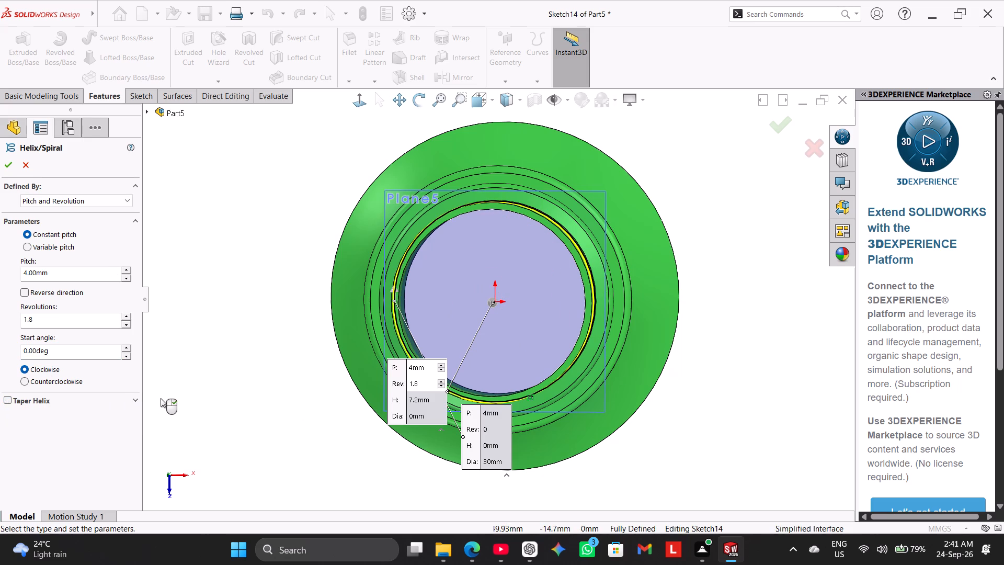
middle_drag(246, 334, 246, 330)
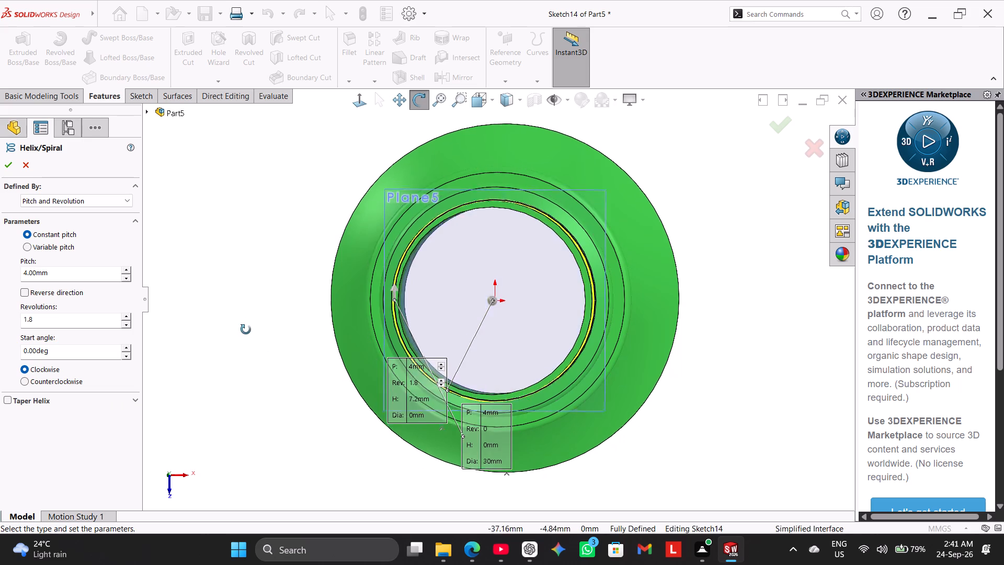
middle_drag(246, 330, 281, 189)
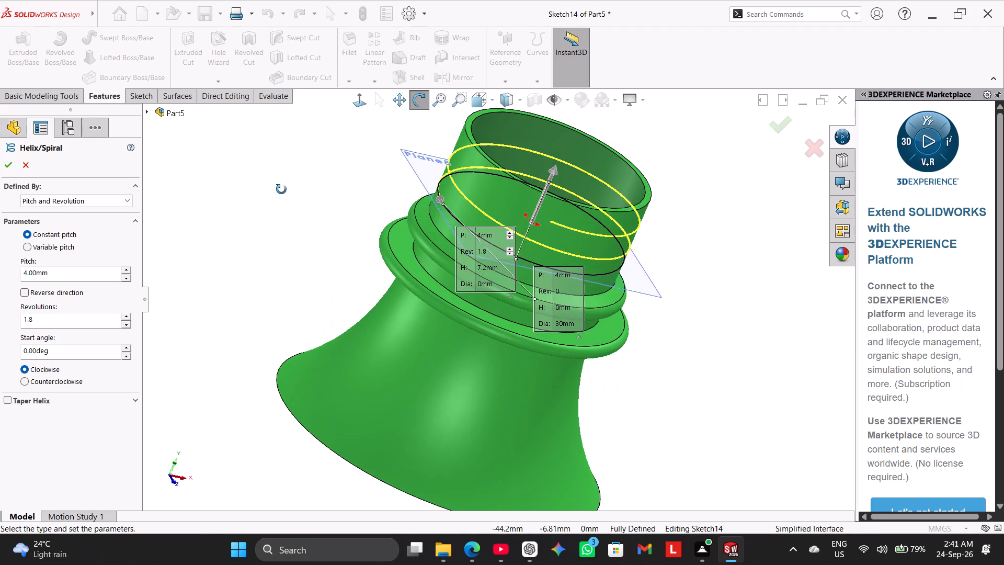
middle_drag(281, 189, 276, 207)
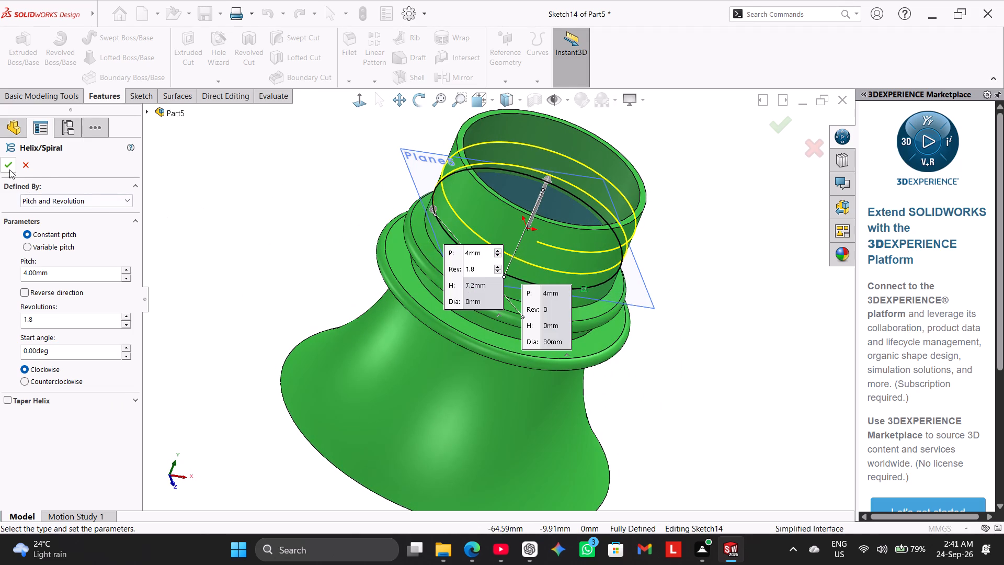
click(9, 169)
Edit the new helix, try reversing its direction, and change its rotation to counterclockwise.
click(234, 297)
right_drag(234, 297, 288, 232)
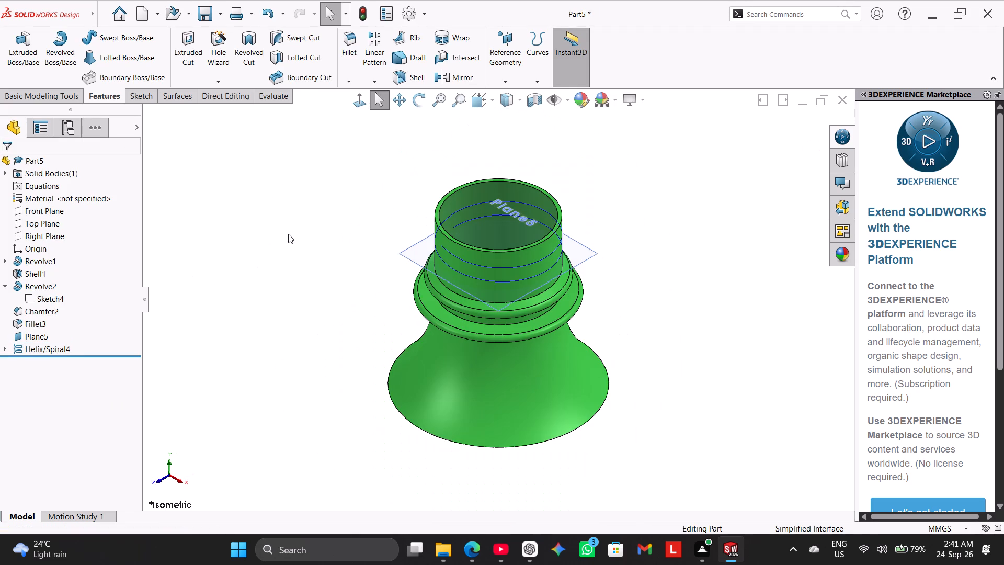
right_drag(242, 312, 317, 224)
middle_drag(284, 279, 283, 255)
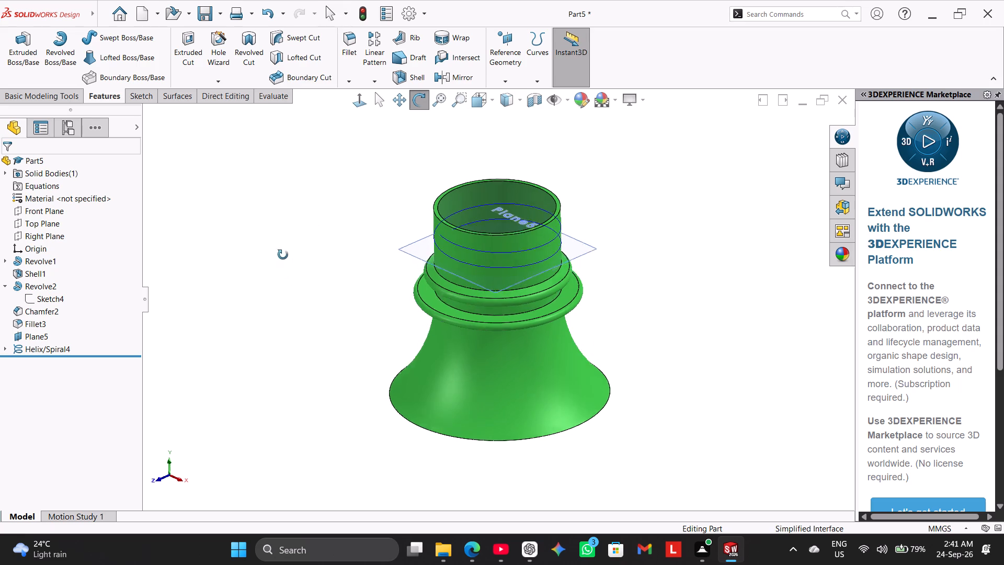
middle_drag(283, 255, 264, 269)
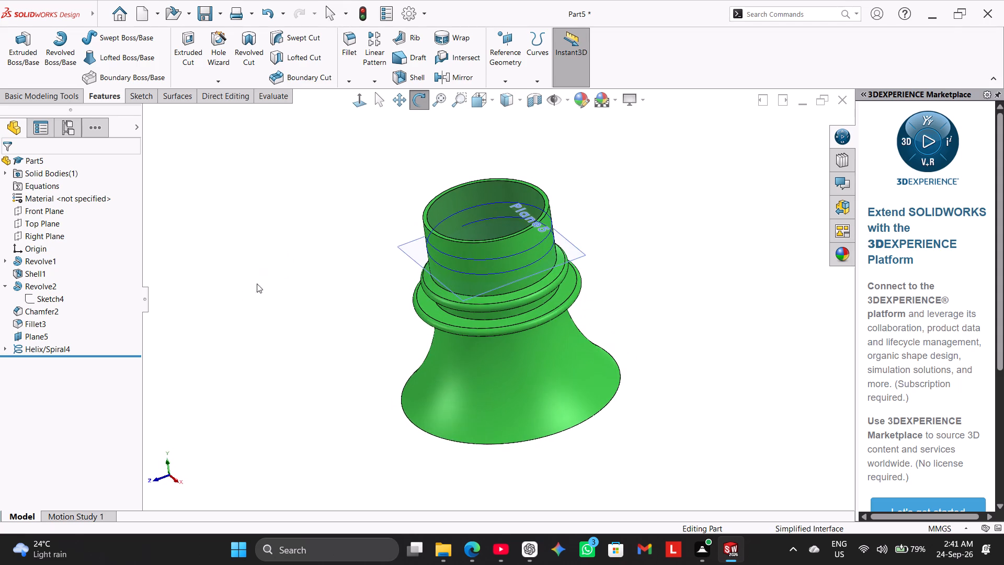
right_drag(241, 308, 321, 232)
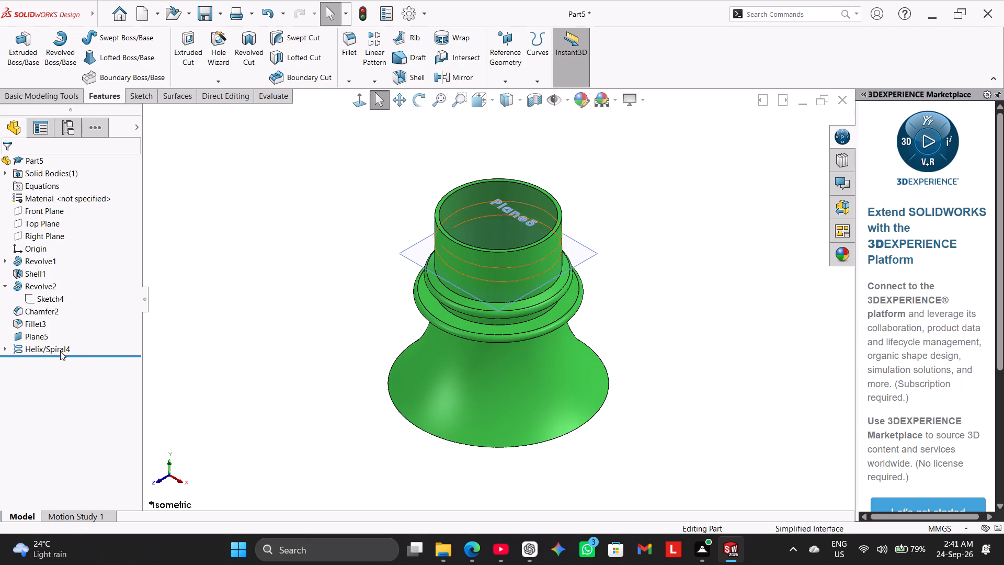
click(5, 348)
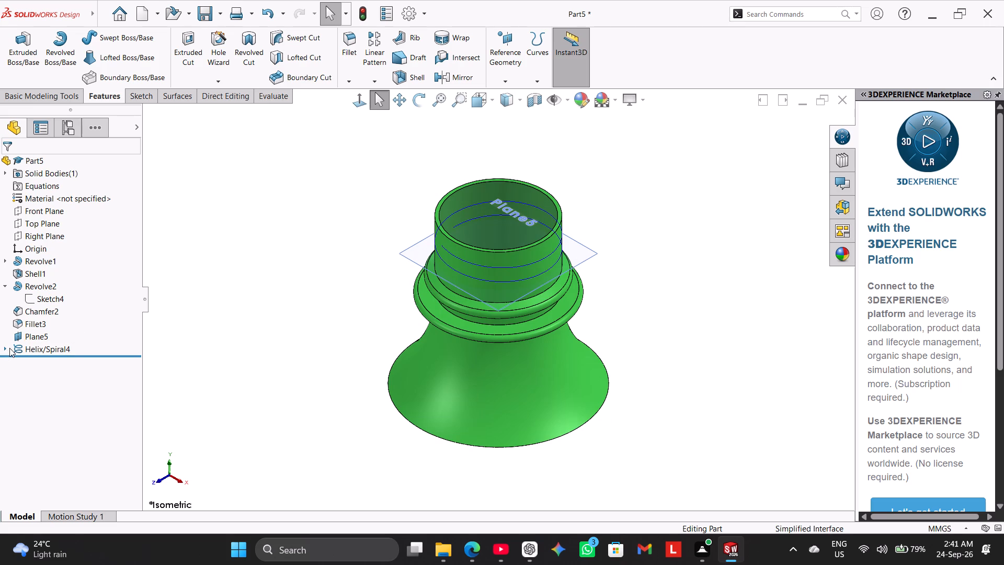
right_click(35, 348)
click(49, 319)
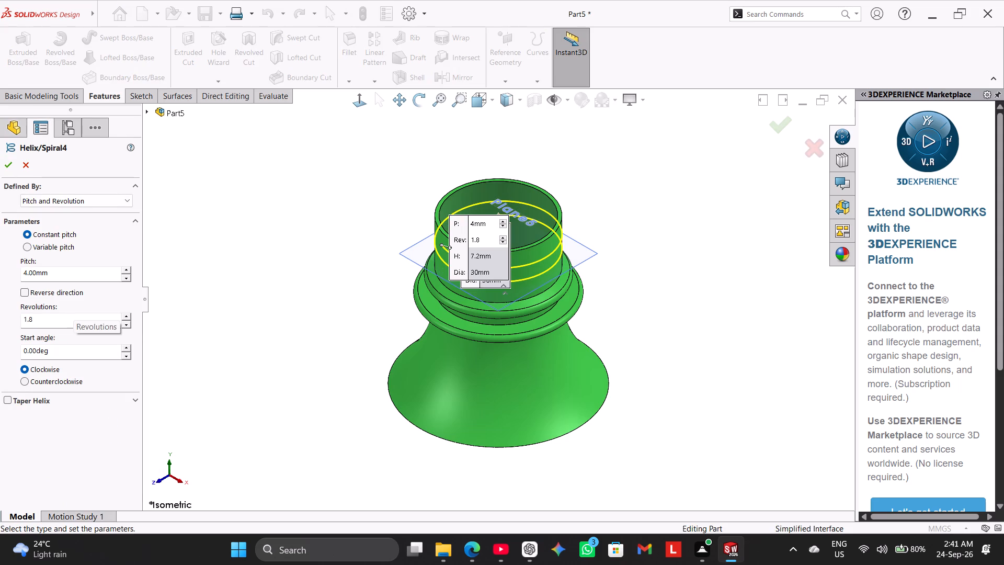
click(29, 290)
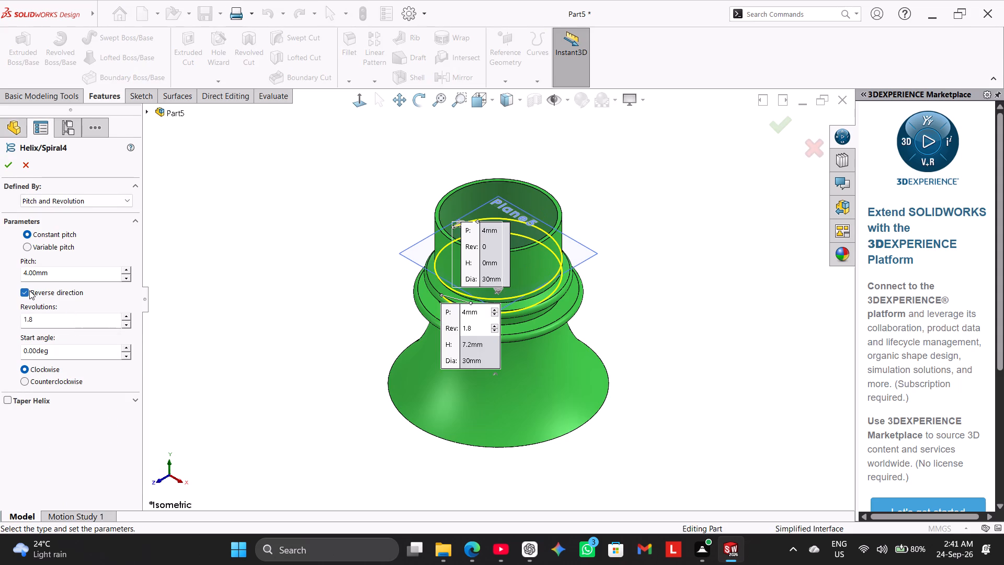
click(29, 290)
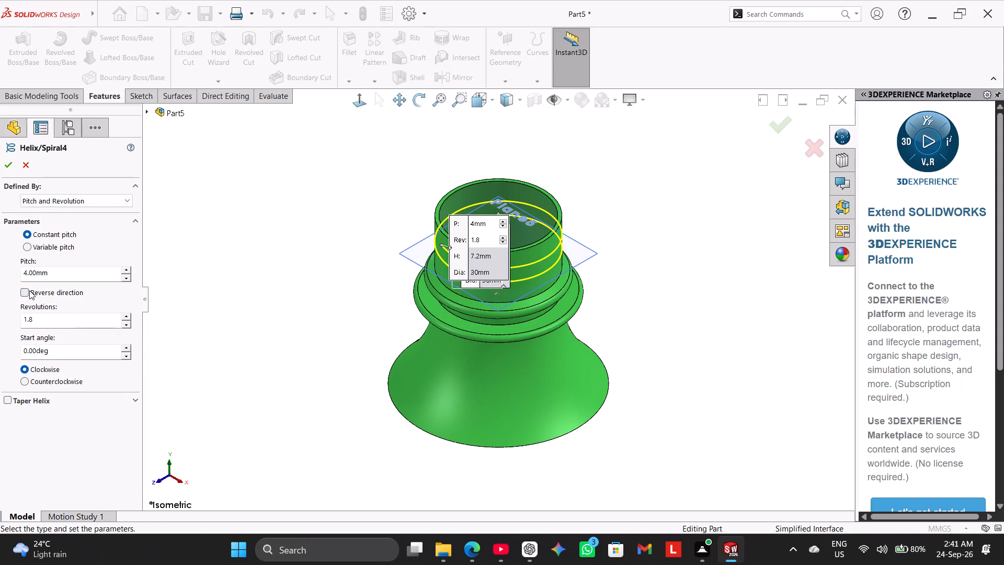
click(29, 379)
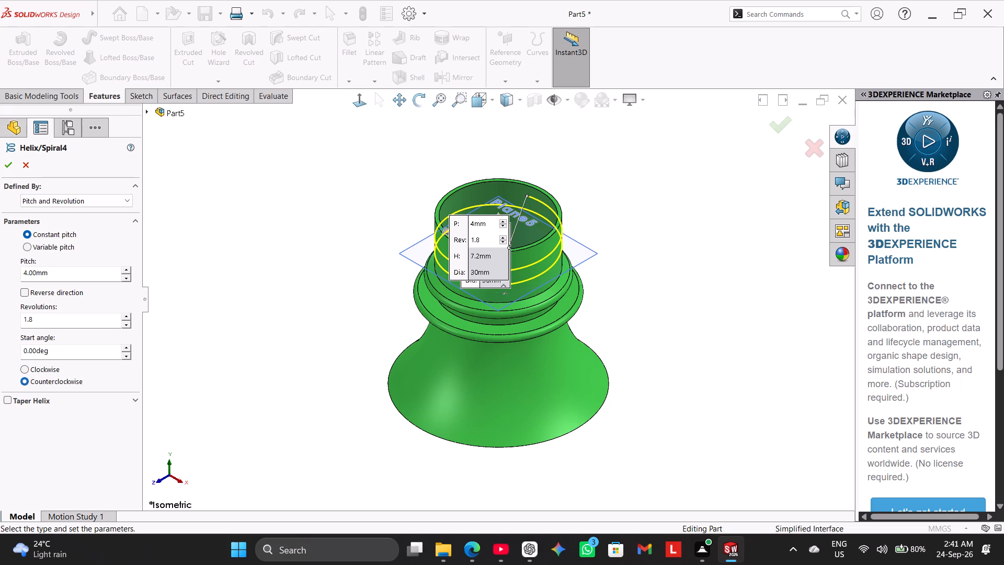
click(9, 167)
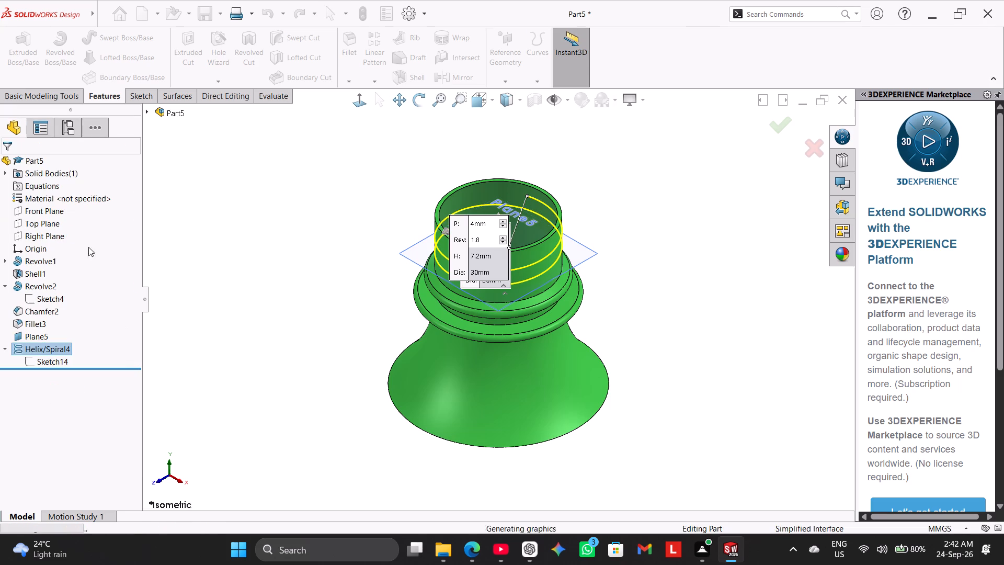
Edit the thread helix on Plane5, set its rotation to clockwise, and try reversing its direction before restoring the upward direction.
right_drag(215, 330, 345, 214)
right_drag(296, 277, 388, 200)
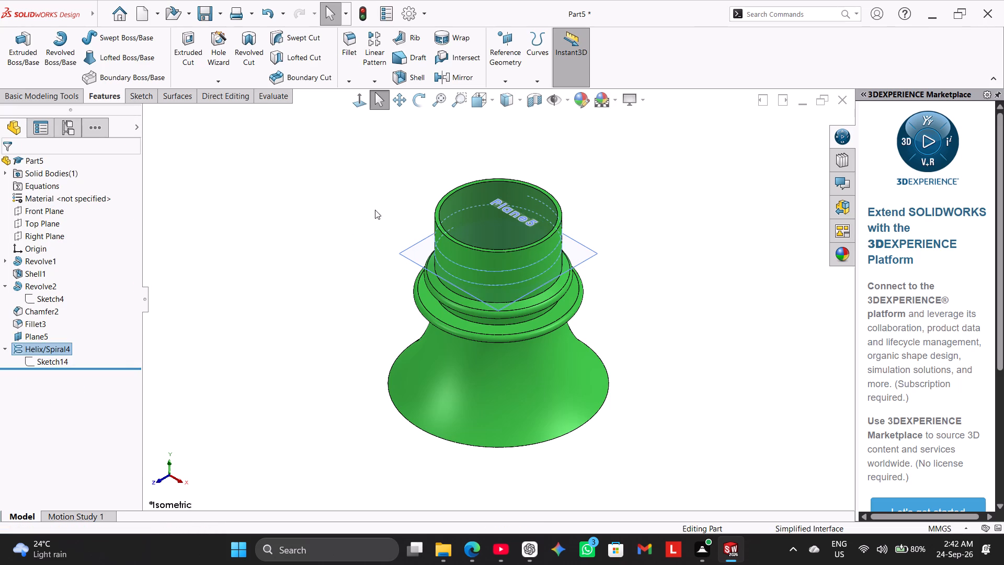
right_drag(366, 216, 305, 247)
right_drag(305, 247, 357, 194)
right_click(55, 360)
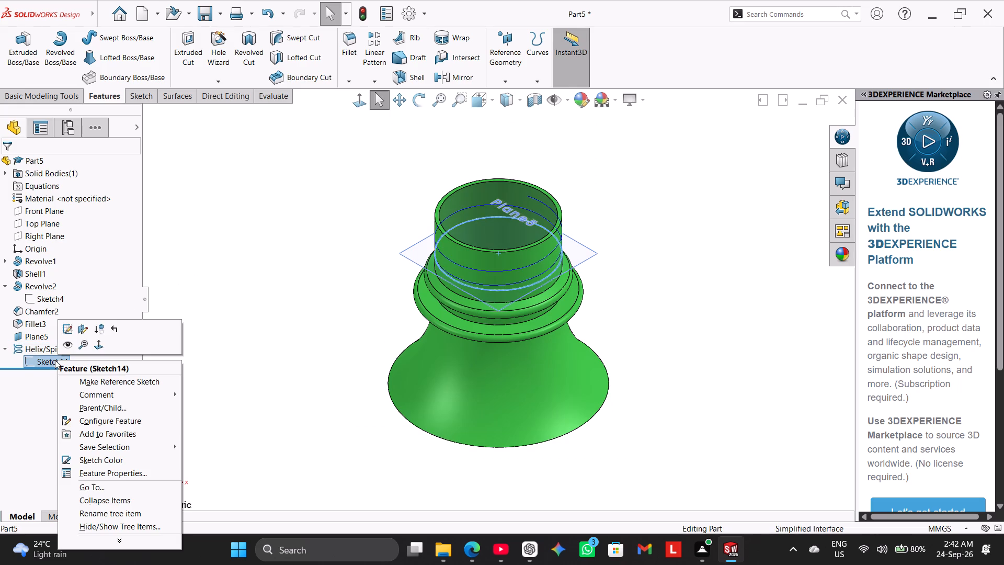
right_click(41, 353)
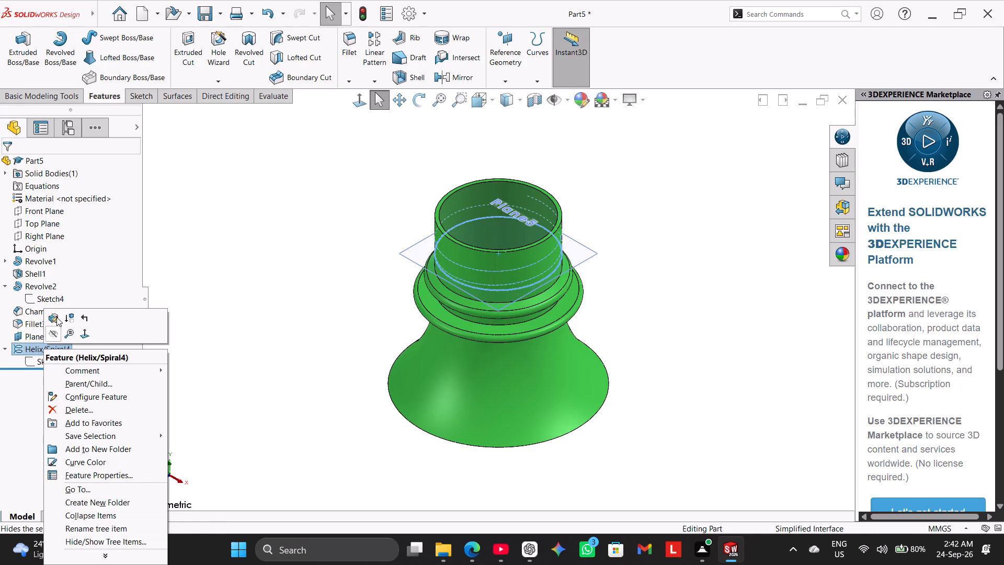
click(56, 317)
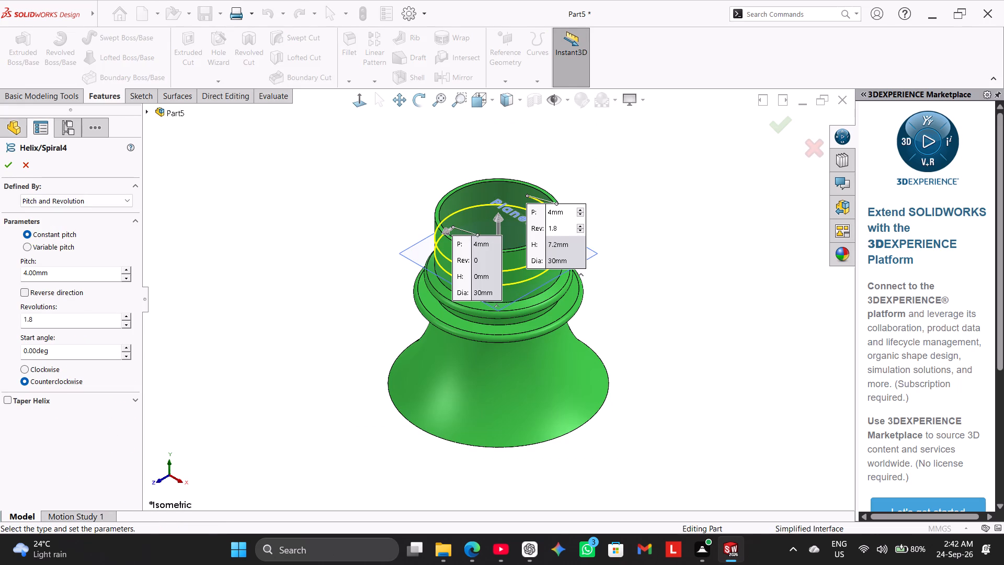
click(35, 367)
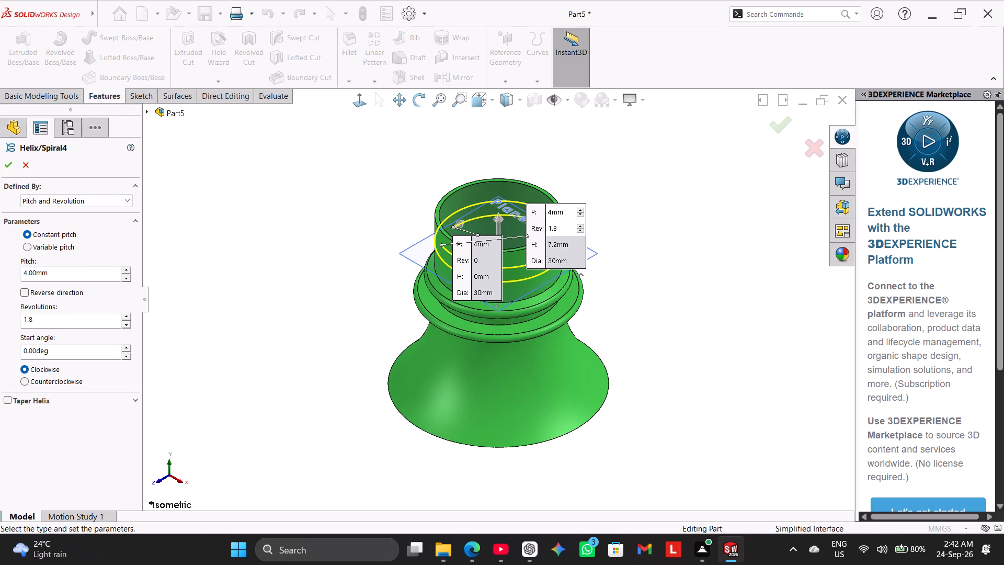
click(28, 292)
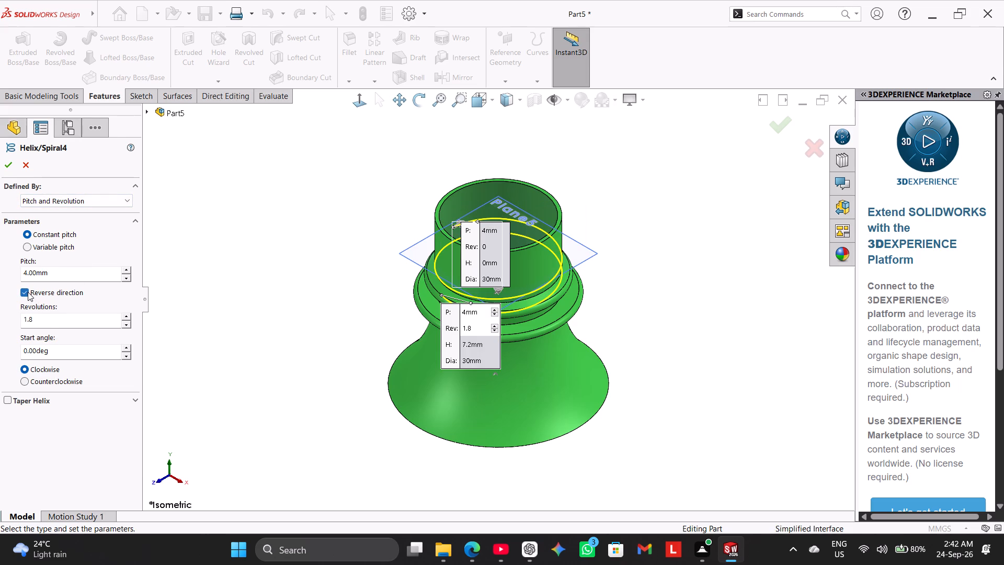
click(28, 292)
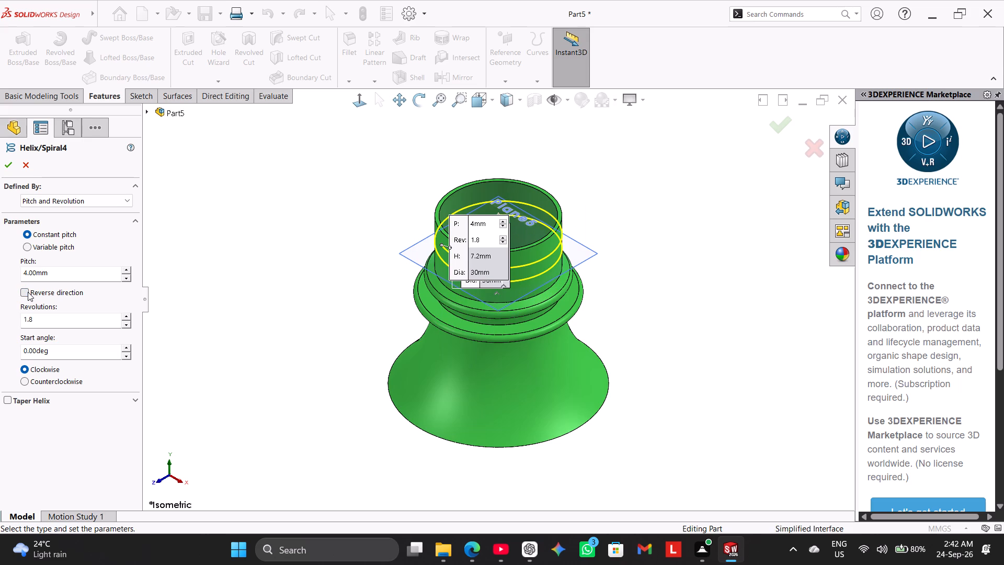
click(6, 168)
right_drag(191, 311, 195, 307)
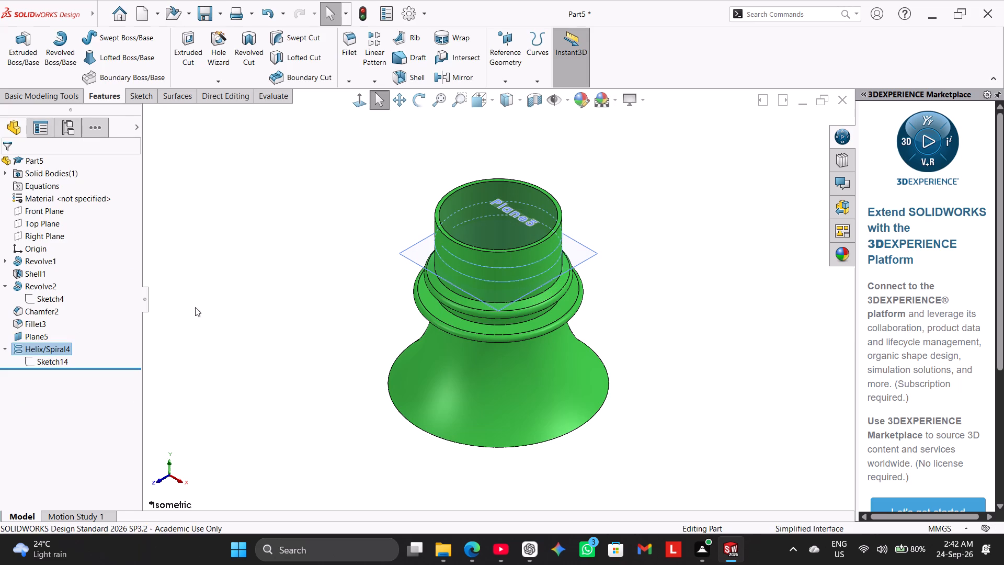
right_drag(195, 307, 282, 227)
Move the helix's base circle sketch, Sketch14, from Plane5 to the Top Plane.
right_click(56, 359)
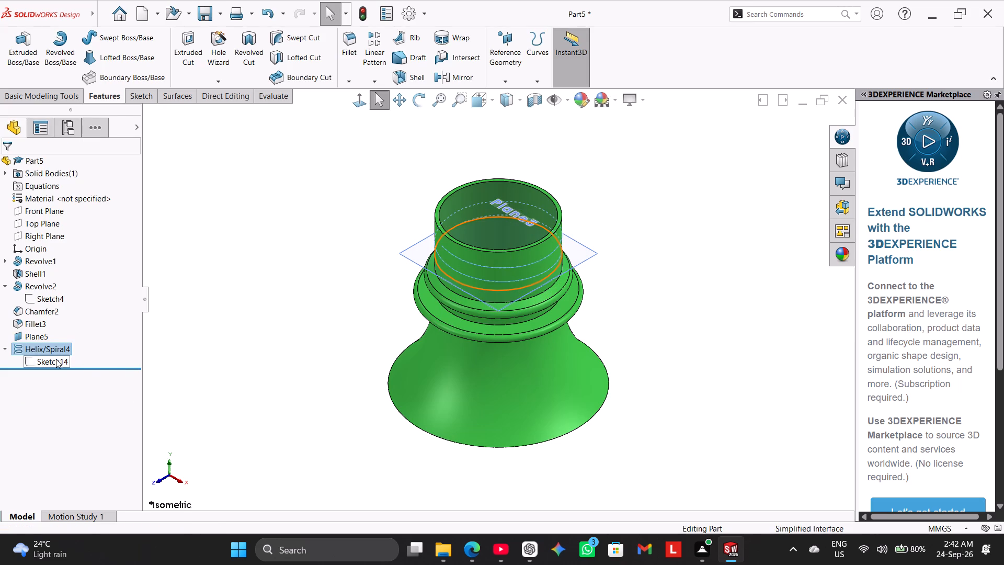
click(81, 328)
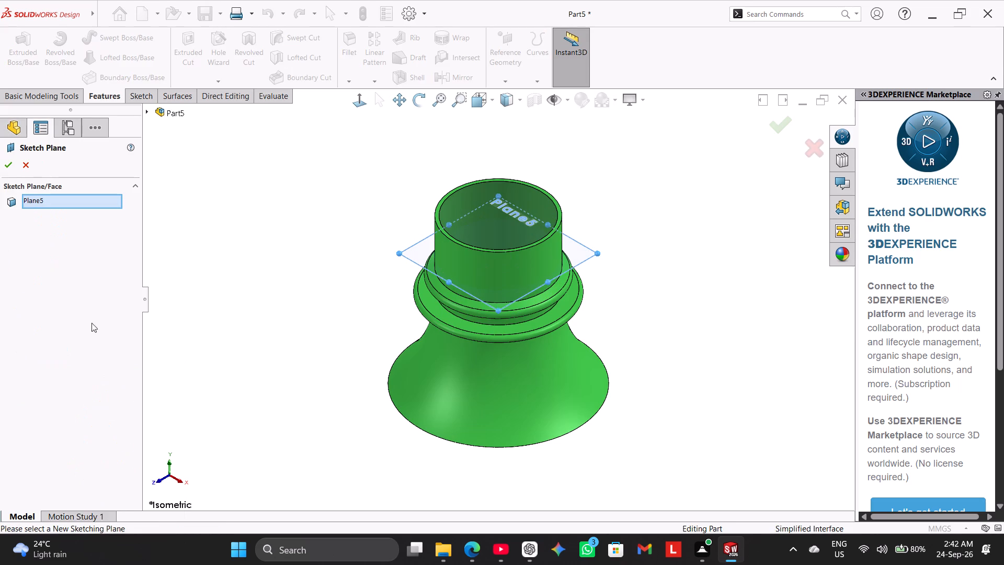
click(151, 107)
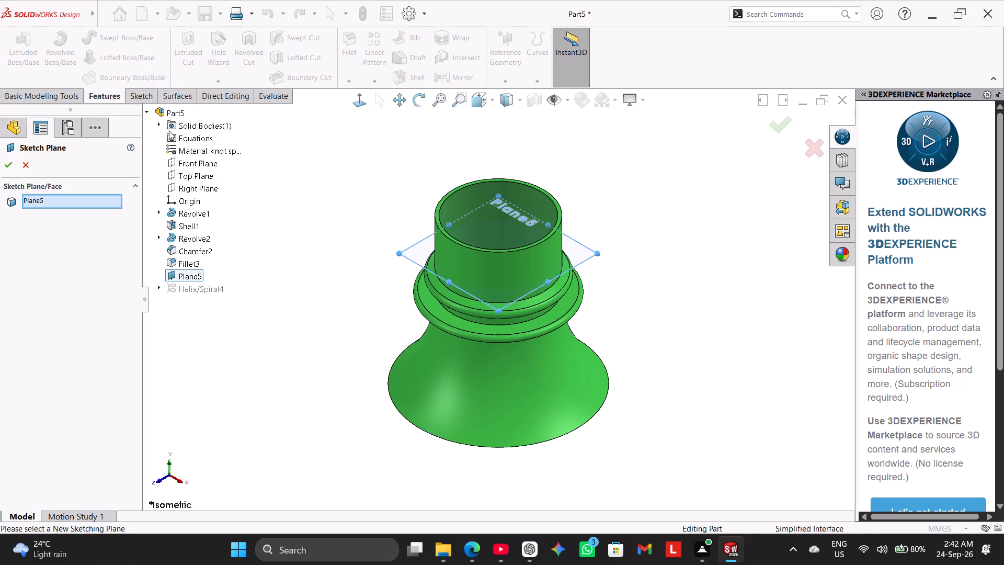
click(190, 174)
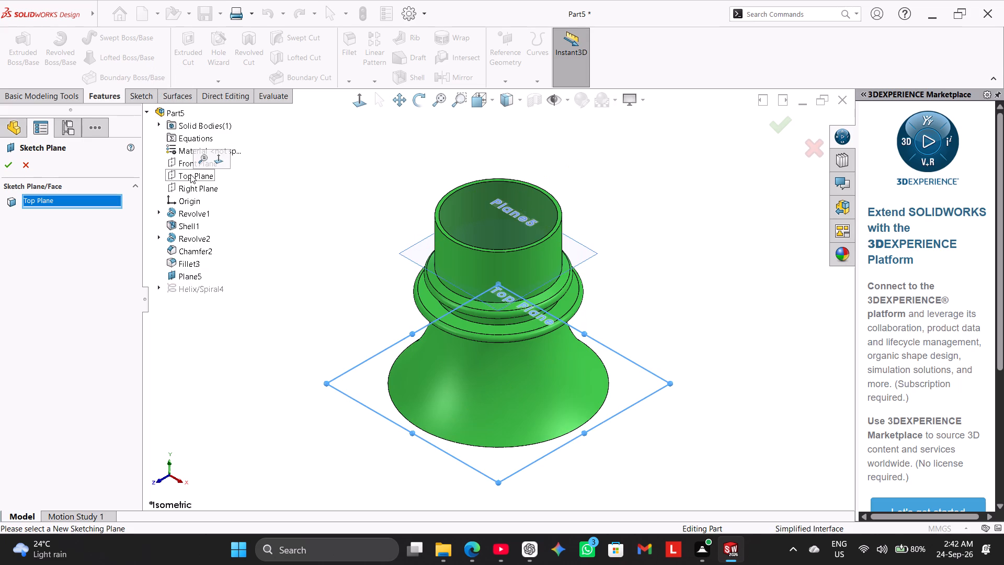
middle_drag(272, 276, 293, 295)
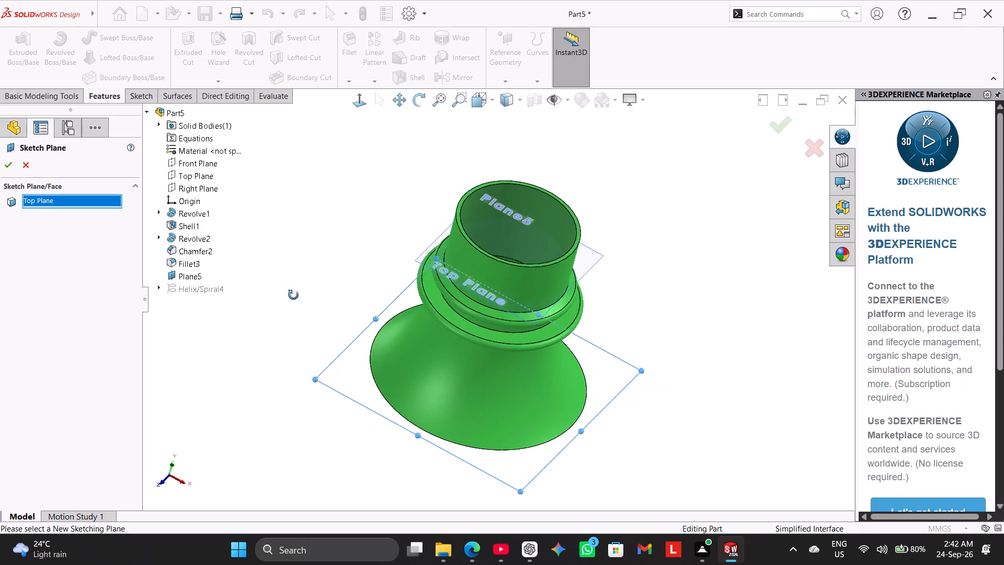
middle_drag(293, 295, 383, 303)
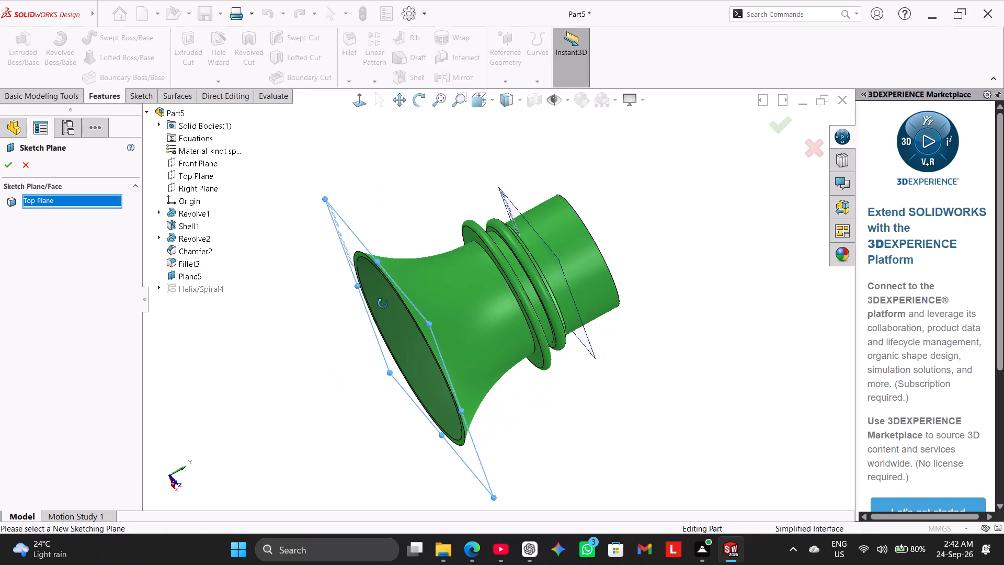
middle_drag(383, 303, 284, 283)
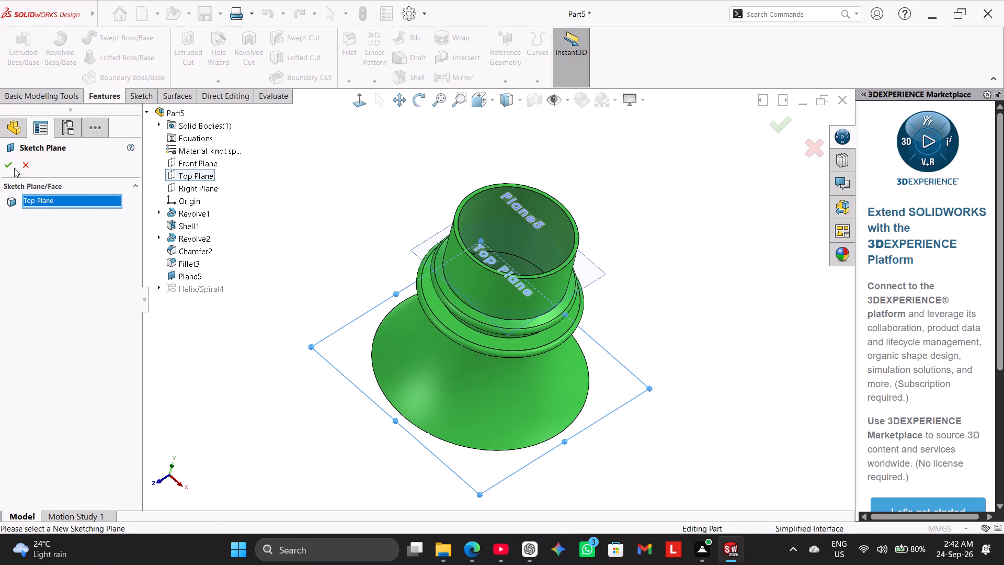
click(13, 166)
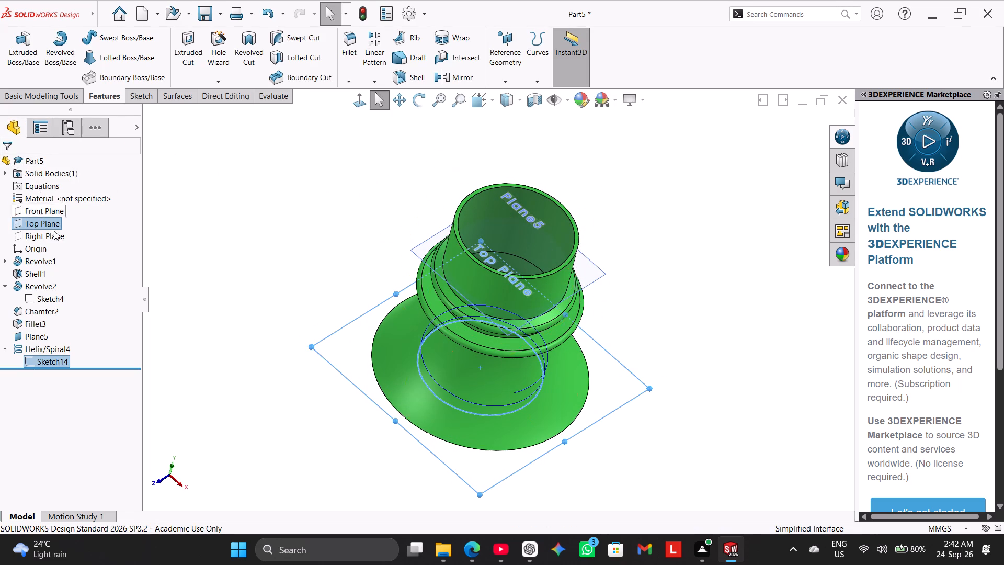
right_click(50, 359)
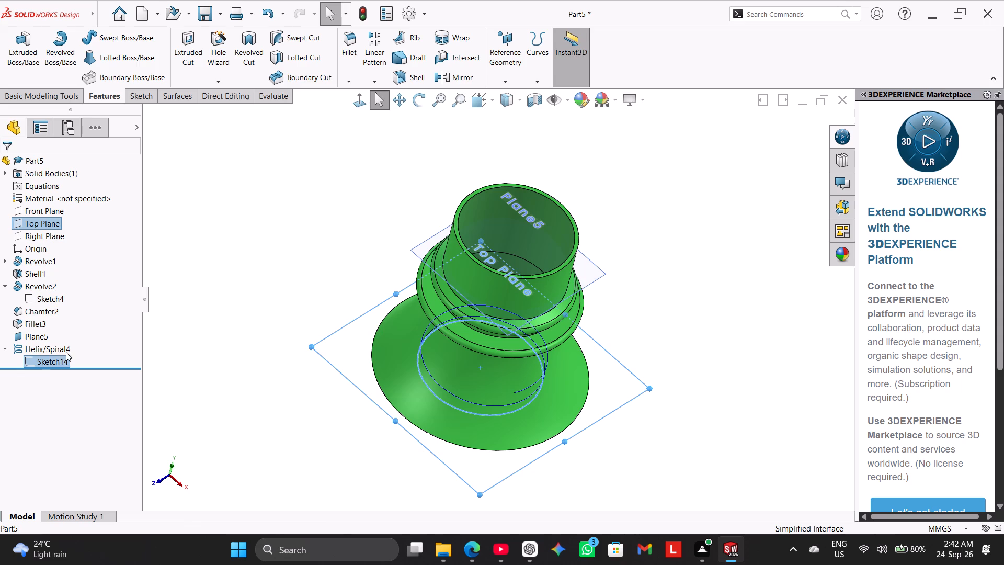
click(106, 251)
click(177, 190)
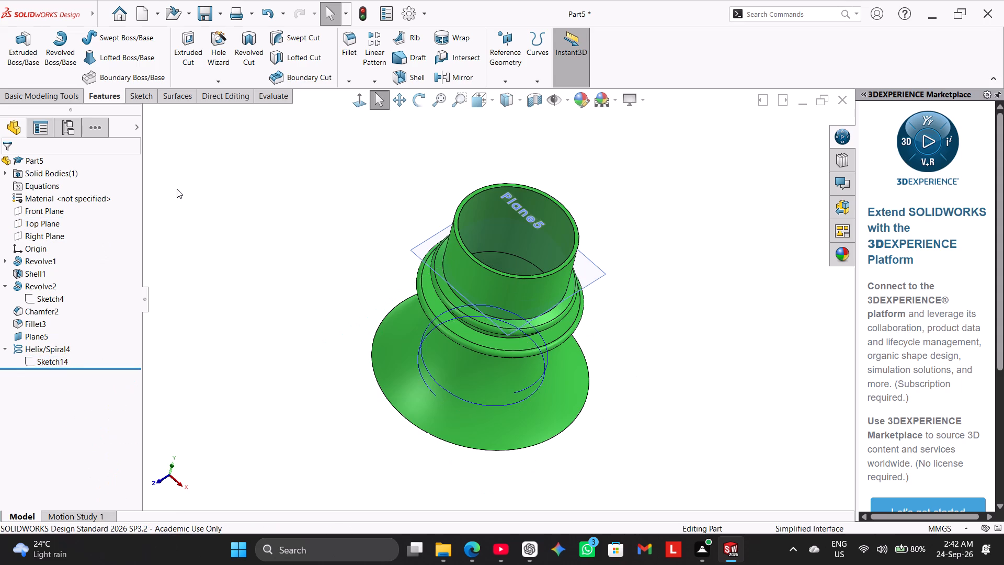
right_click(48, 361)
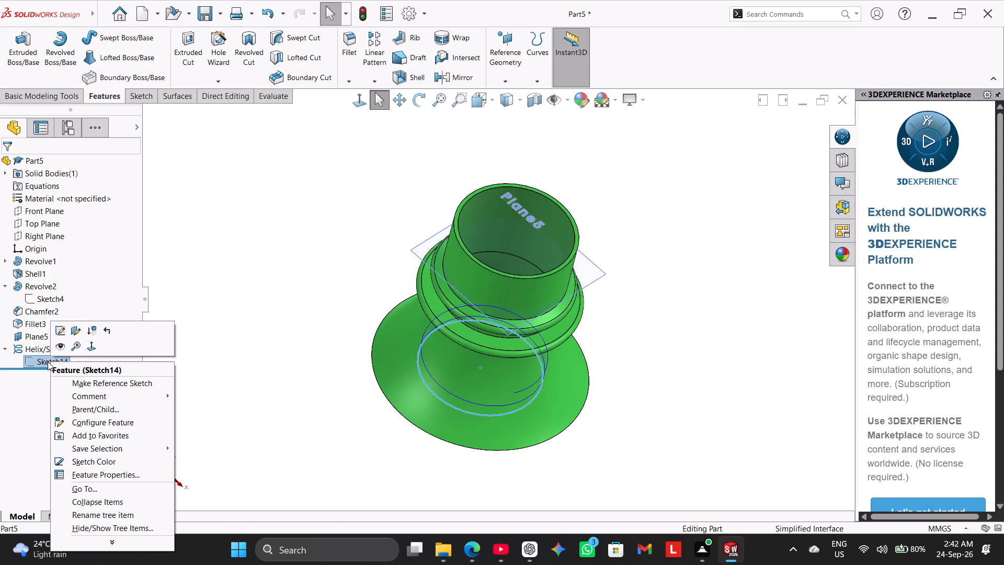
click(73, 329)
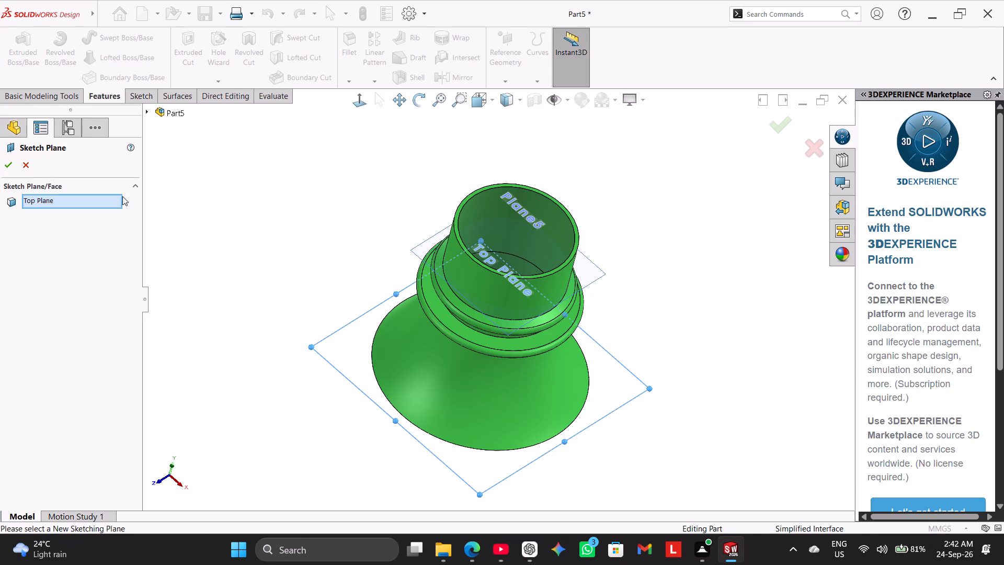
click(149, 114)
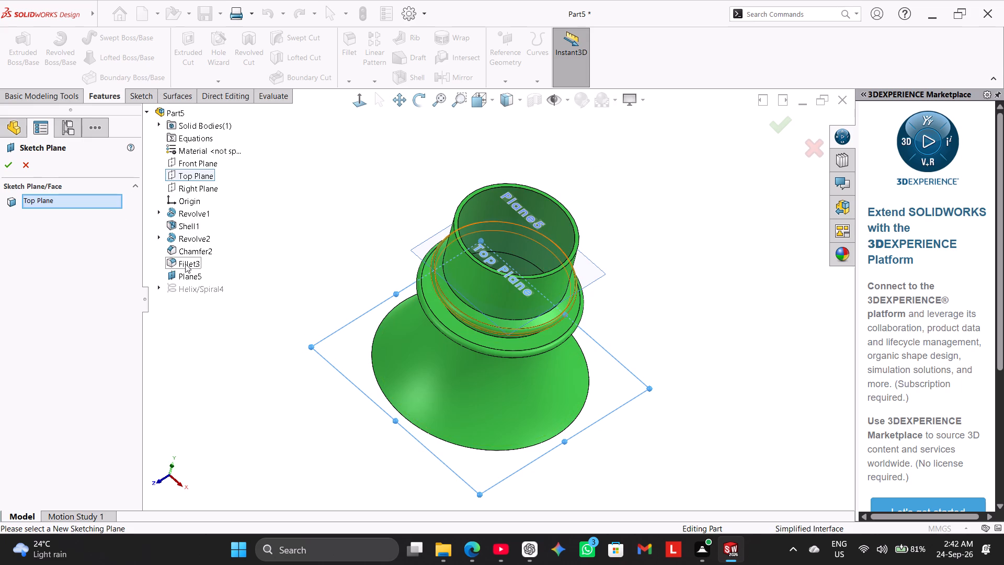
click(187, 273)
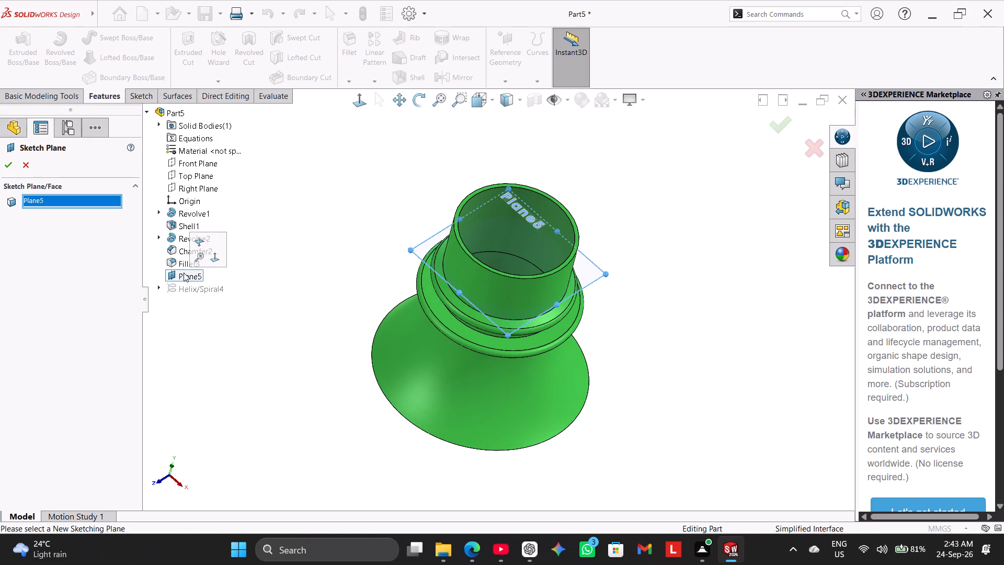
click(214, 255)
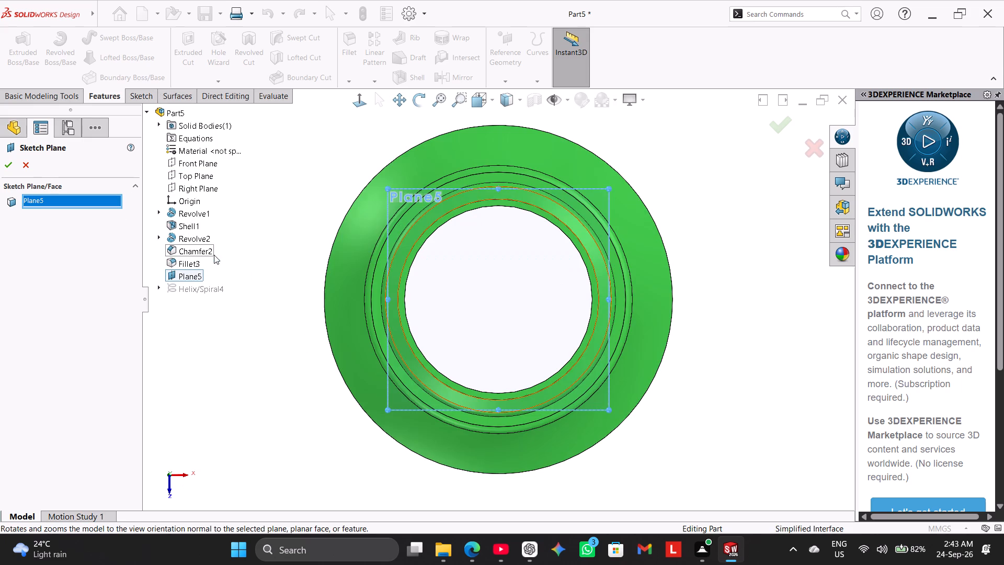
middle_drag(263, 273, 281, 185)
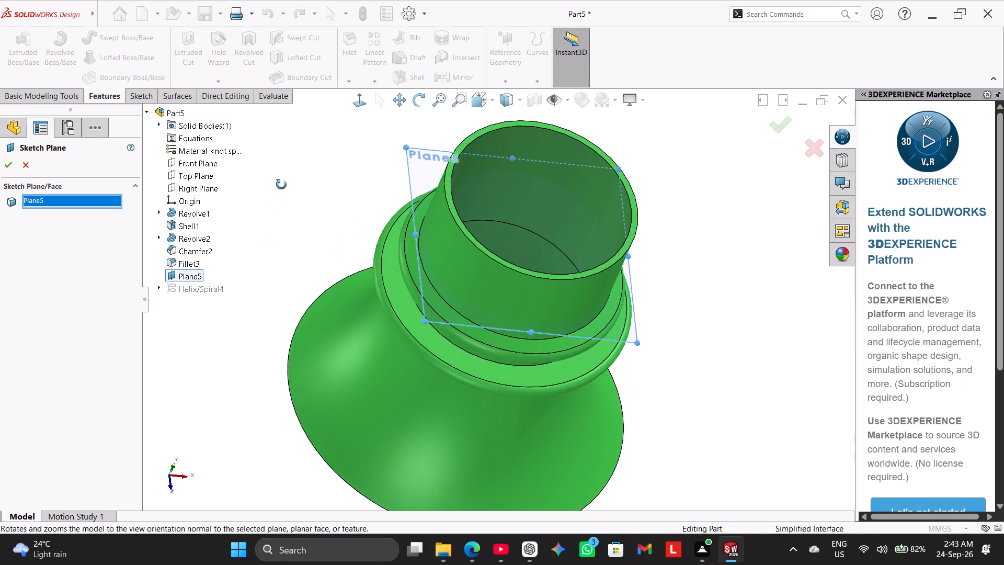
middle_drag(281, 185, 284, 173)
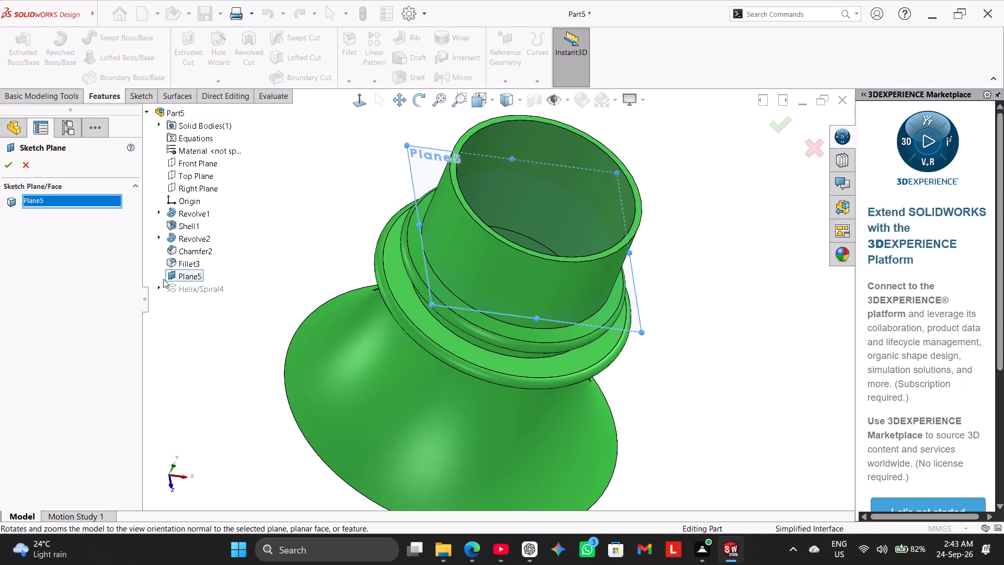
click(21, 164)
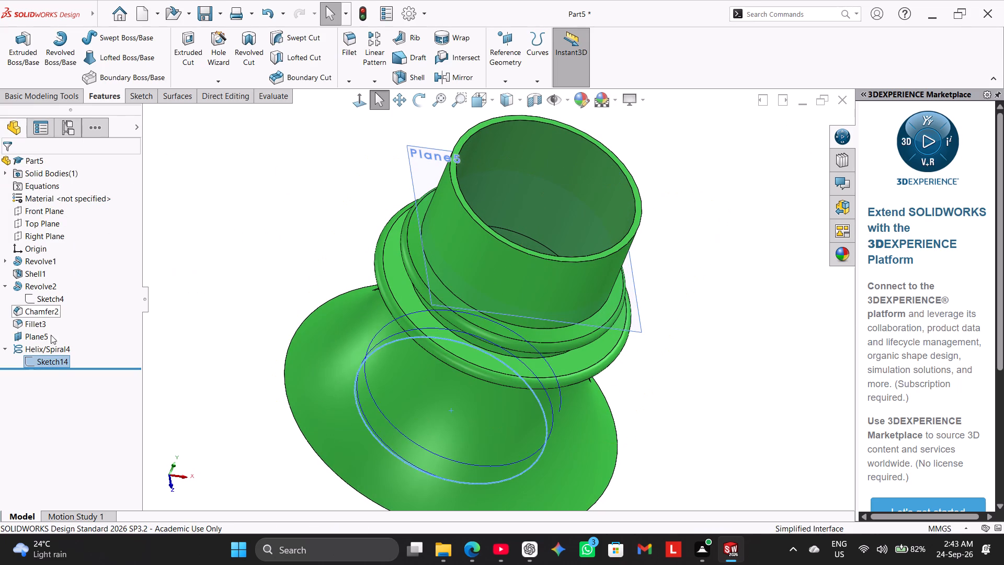
Reassign the helix's base circle sketch, Sketch14, to Plane5 and return to the isometric view.
right_click(52, 363)
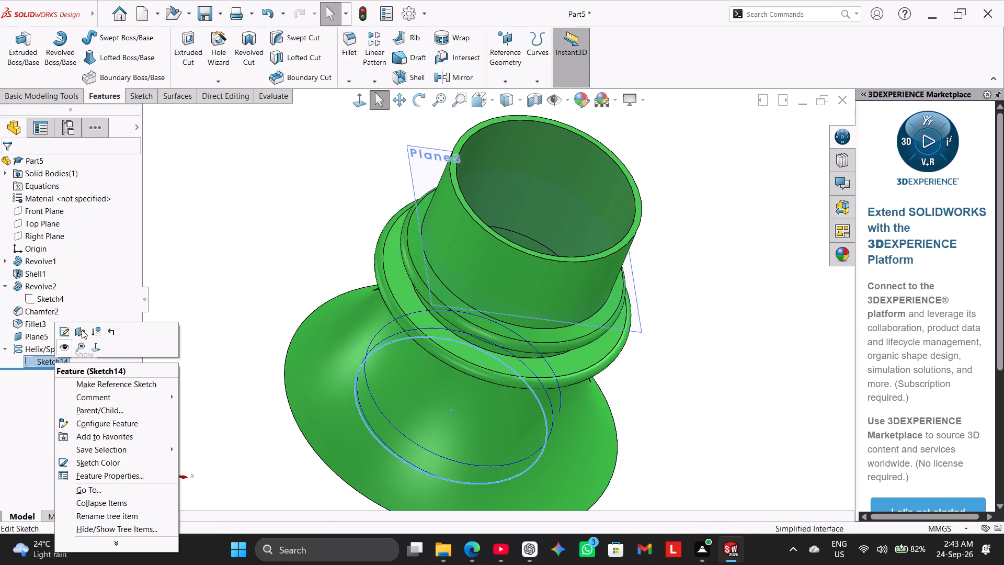
click(82, 330)
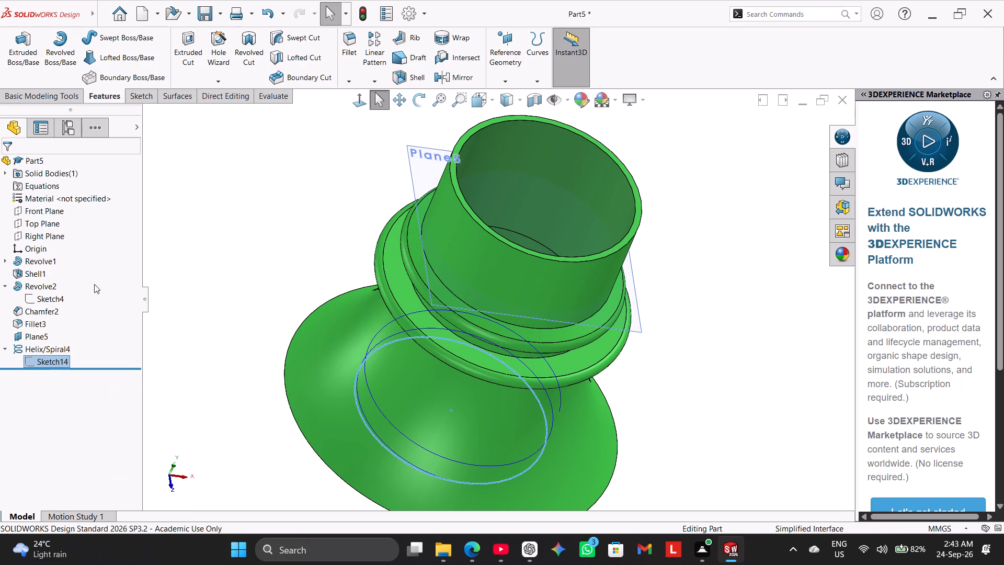
click(153, 108)
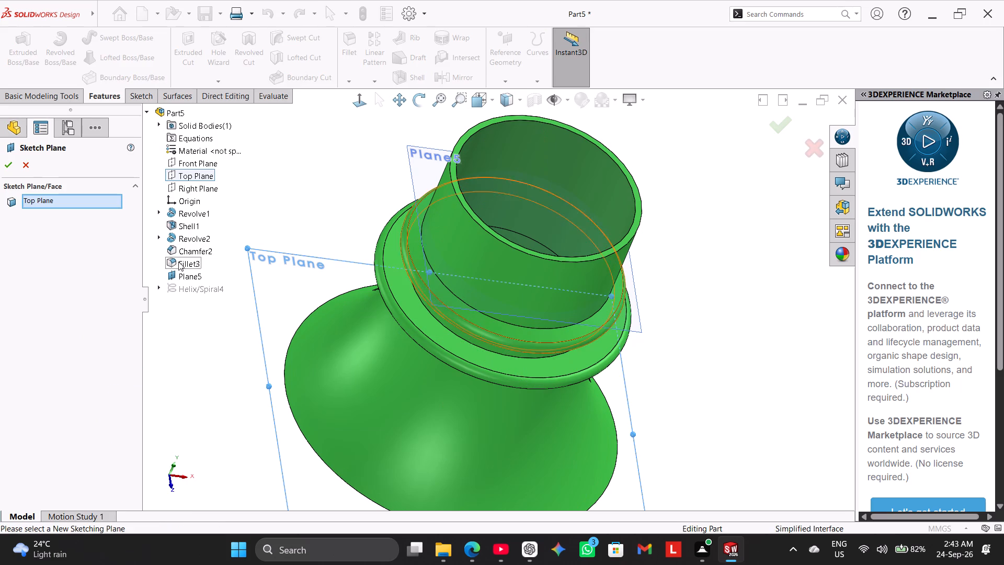
click(183, 272)
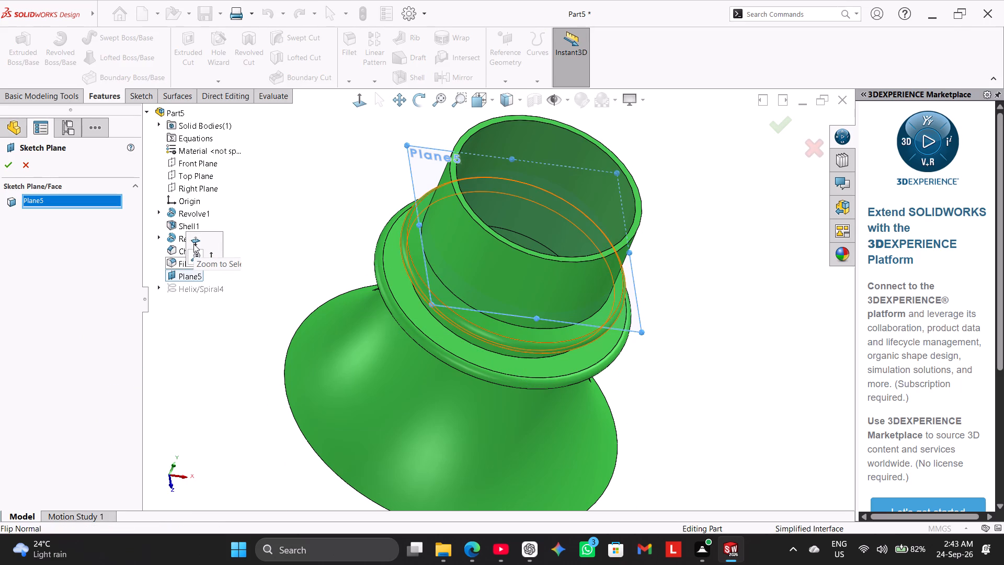
click(9, 164)
click(176, 267)
right_drag(185, 262, 336, 155)
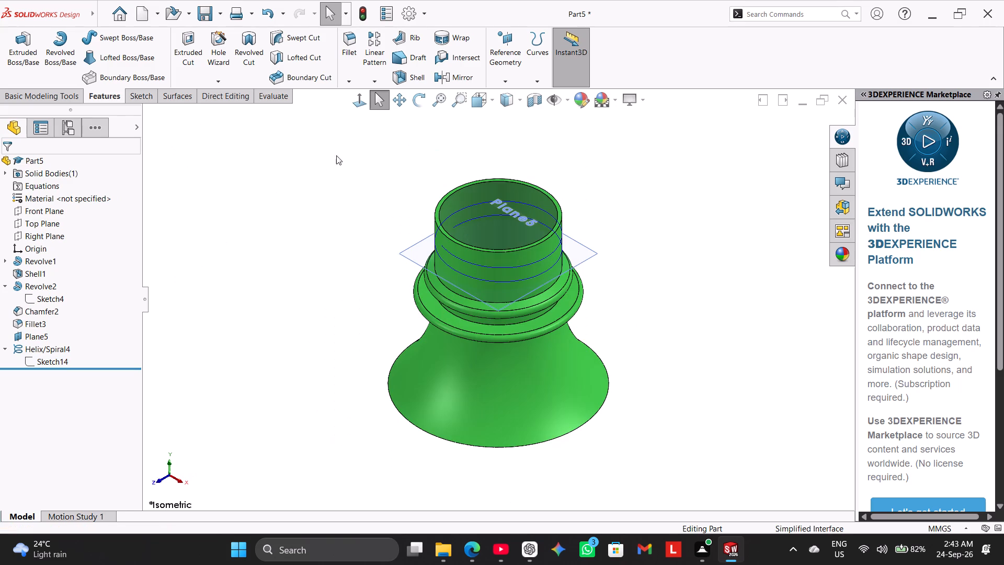
right_drag(336, 155, 340, 153)
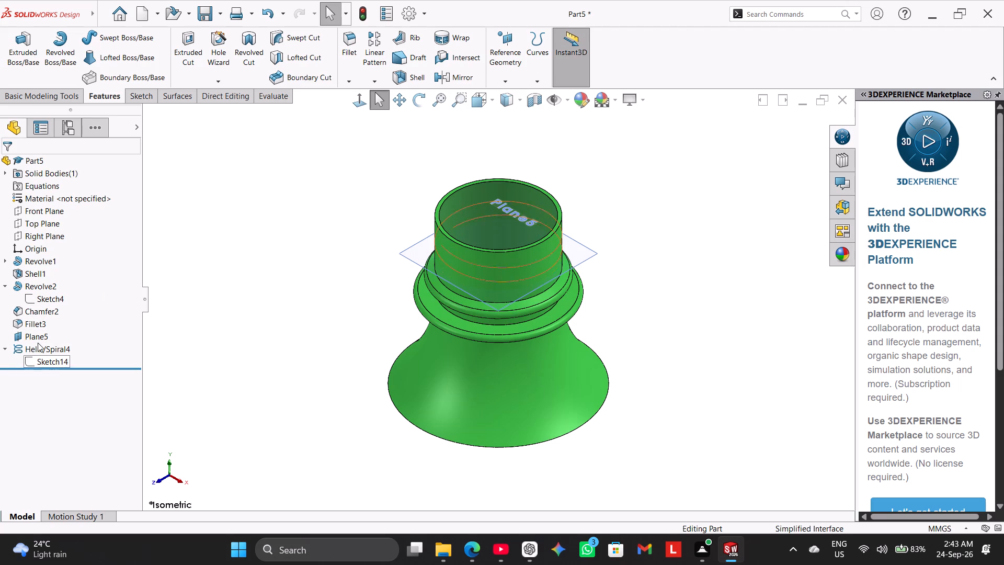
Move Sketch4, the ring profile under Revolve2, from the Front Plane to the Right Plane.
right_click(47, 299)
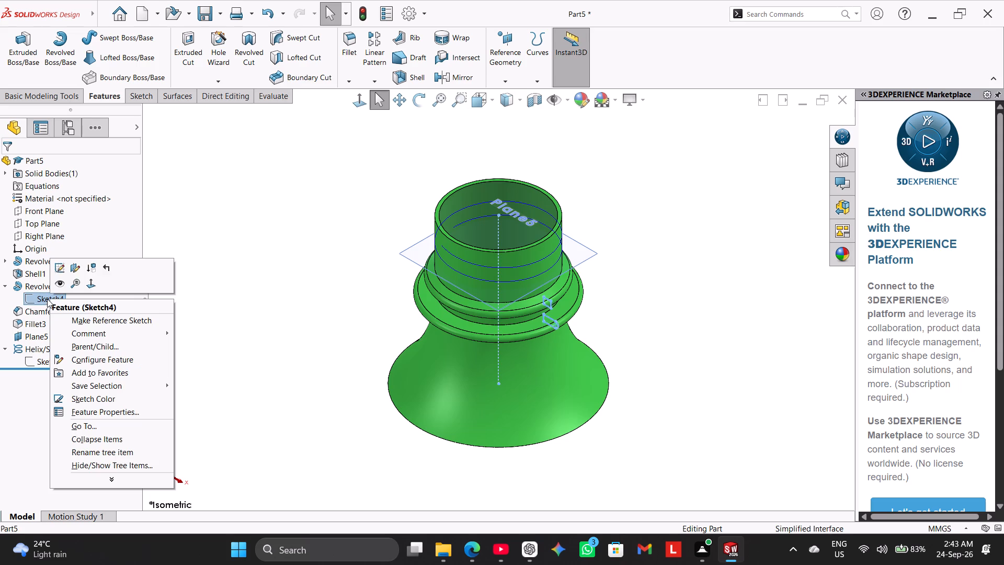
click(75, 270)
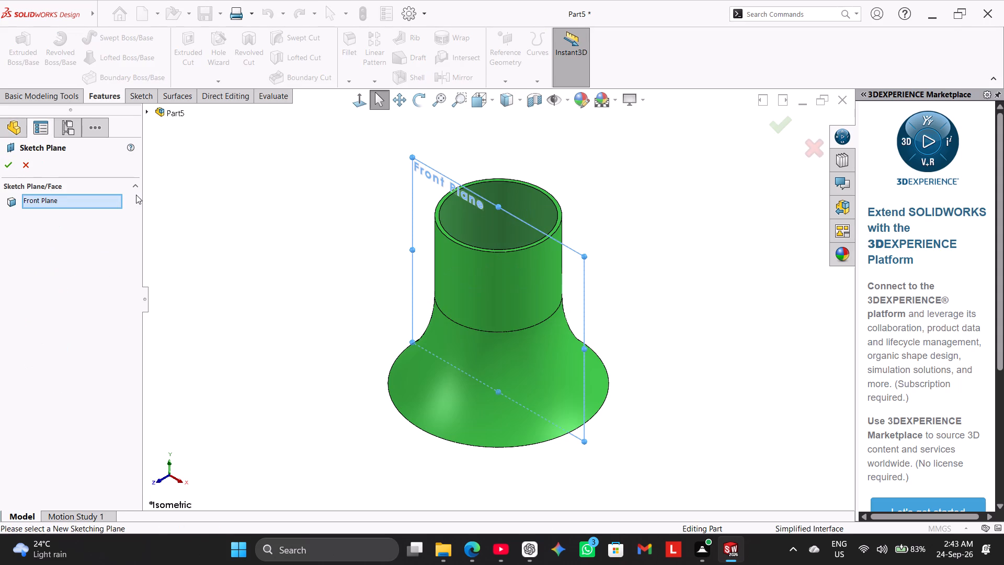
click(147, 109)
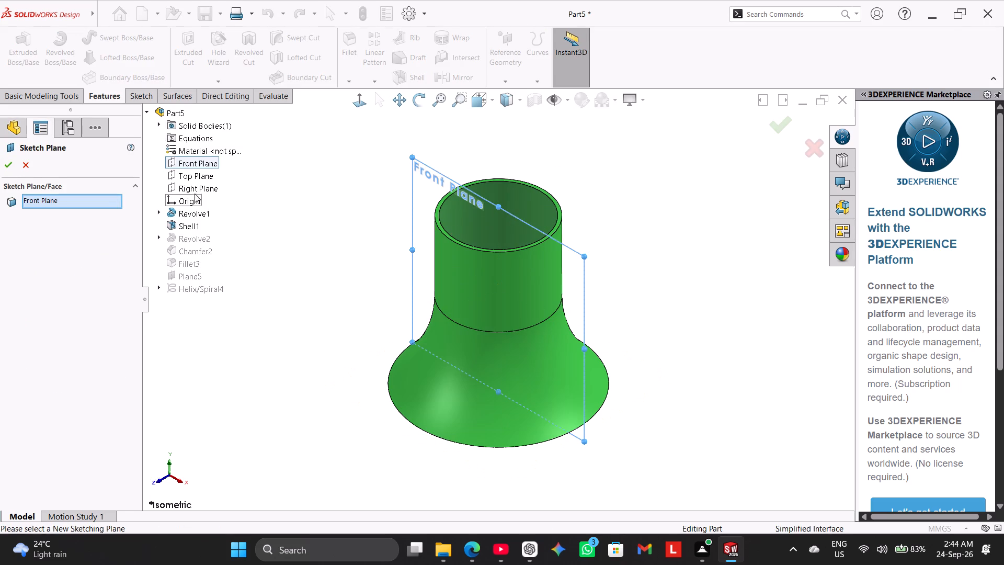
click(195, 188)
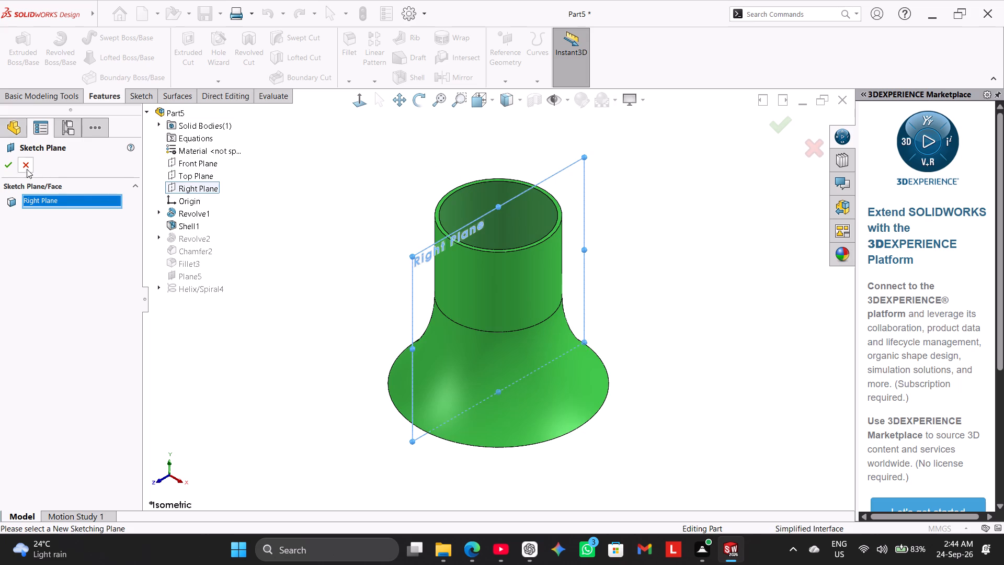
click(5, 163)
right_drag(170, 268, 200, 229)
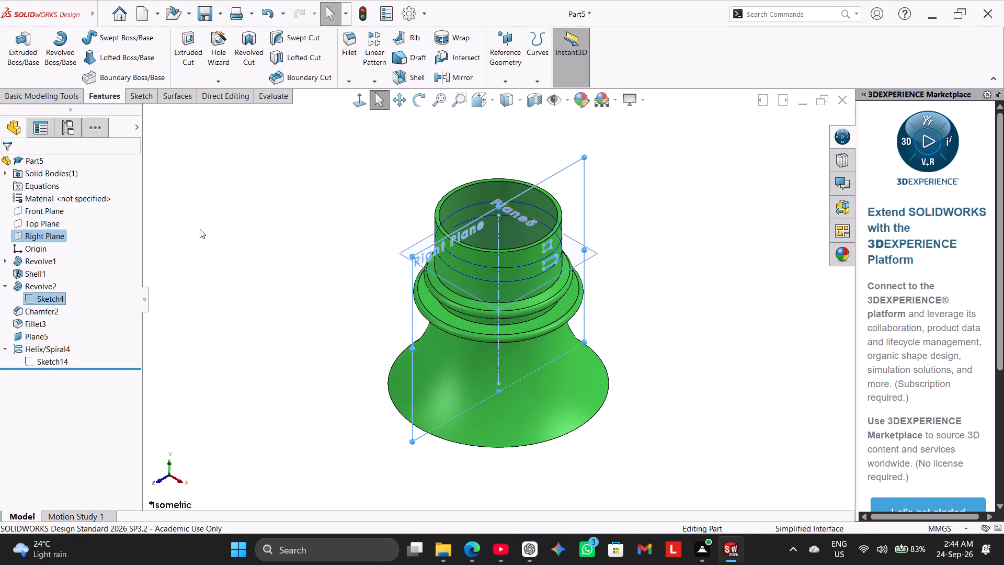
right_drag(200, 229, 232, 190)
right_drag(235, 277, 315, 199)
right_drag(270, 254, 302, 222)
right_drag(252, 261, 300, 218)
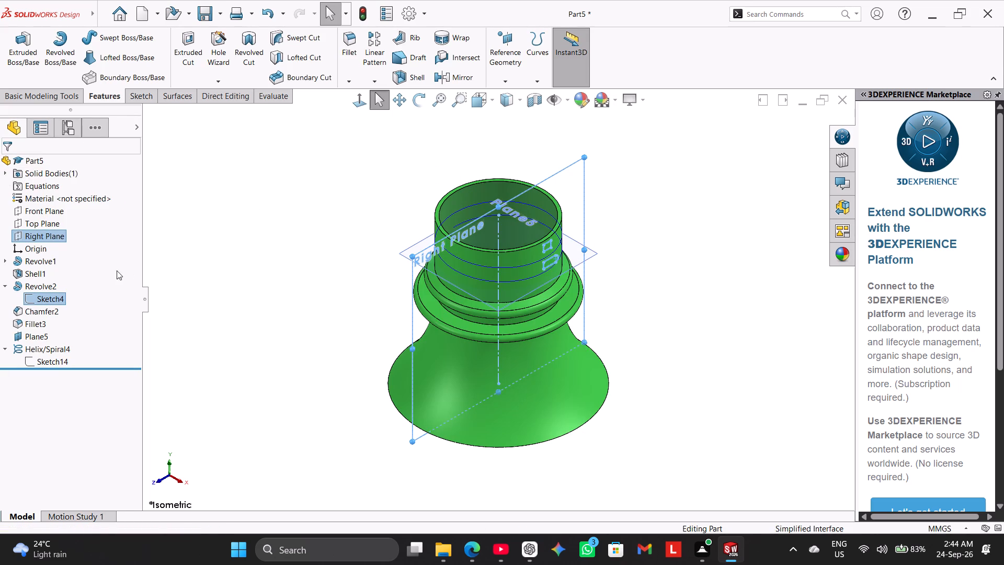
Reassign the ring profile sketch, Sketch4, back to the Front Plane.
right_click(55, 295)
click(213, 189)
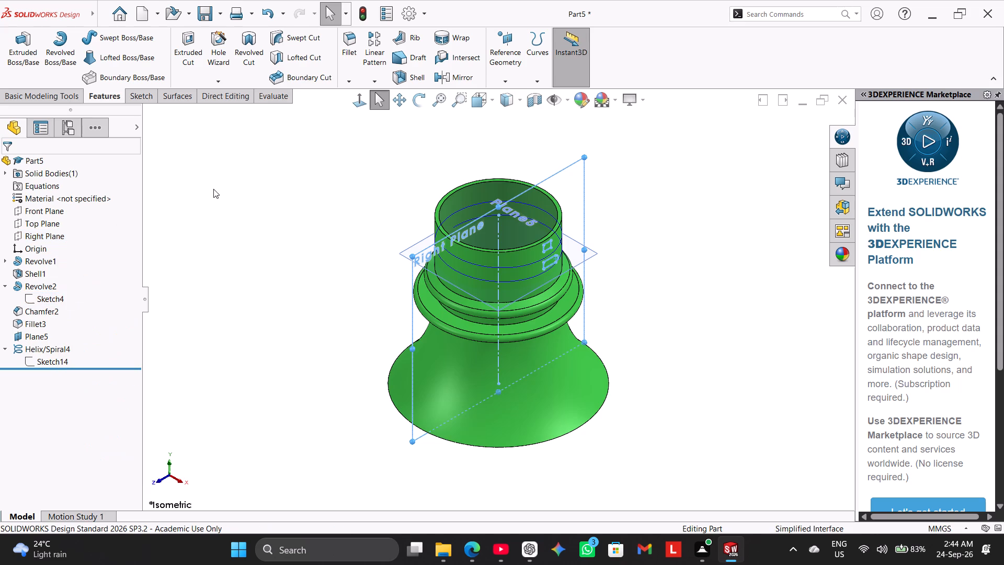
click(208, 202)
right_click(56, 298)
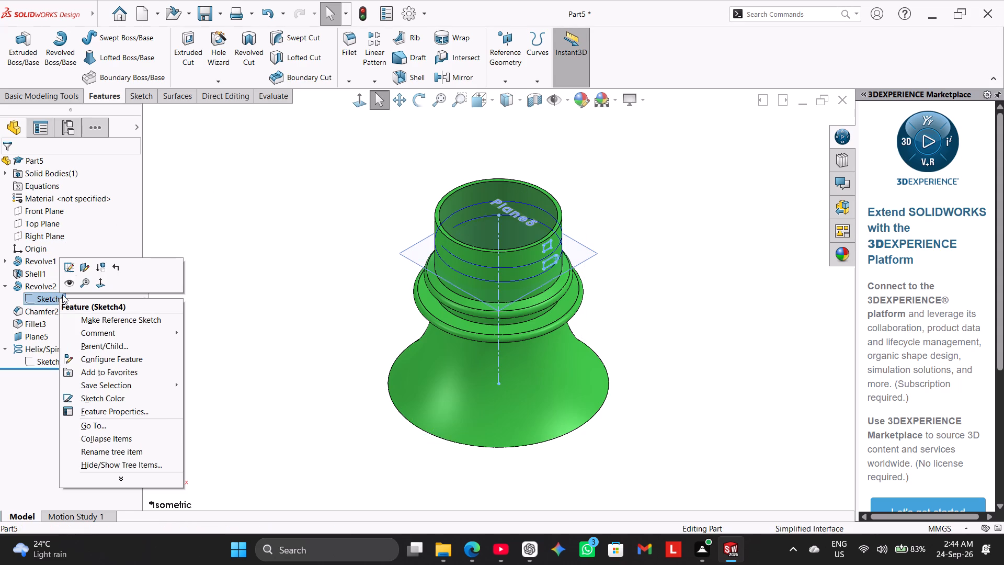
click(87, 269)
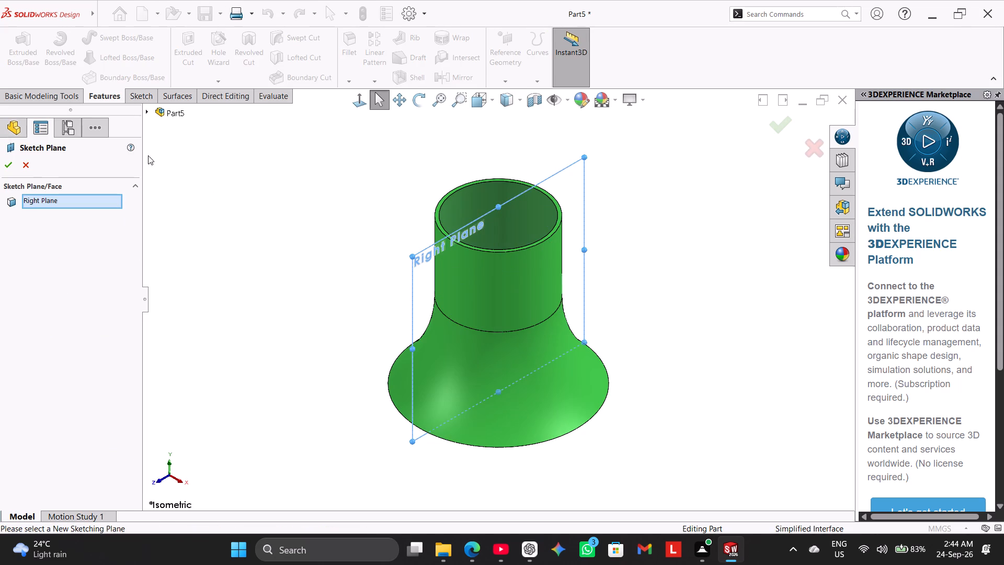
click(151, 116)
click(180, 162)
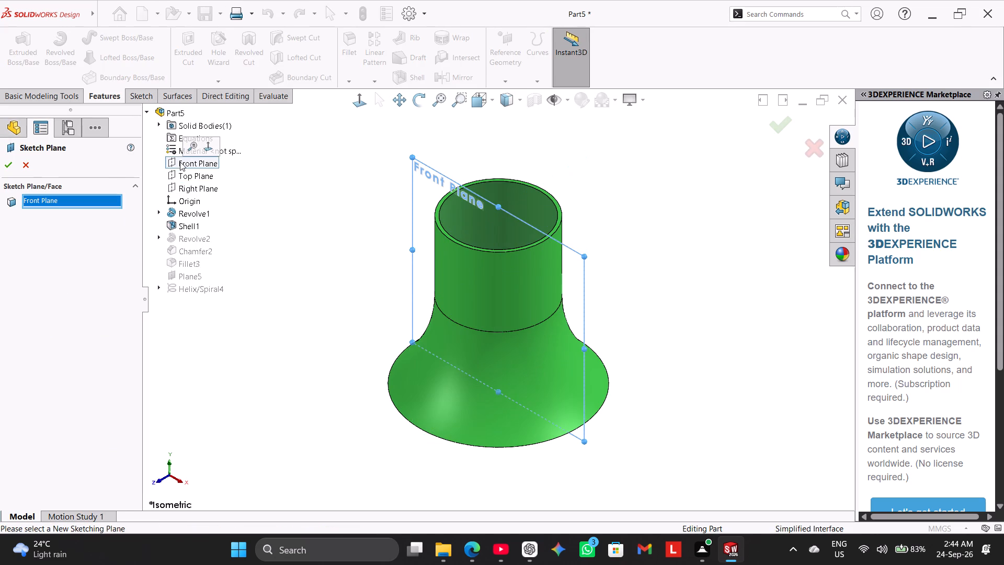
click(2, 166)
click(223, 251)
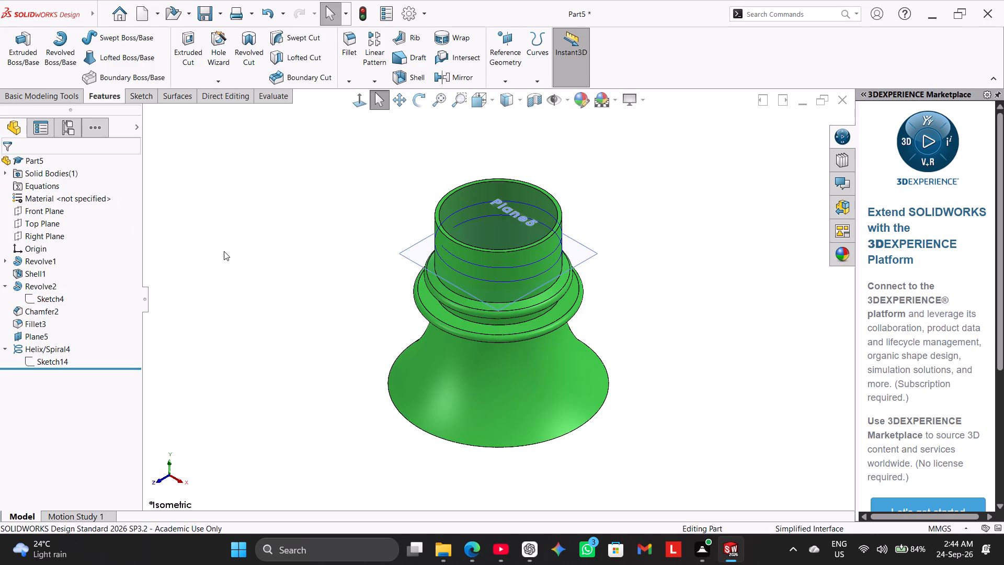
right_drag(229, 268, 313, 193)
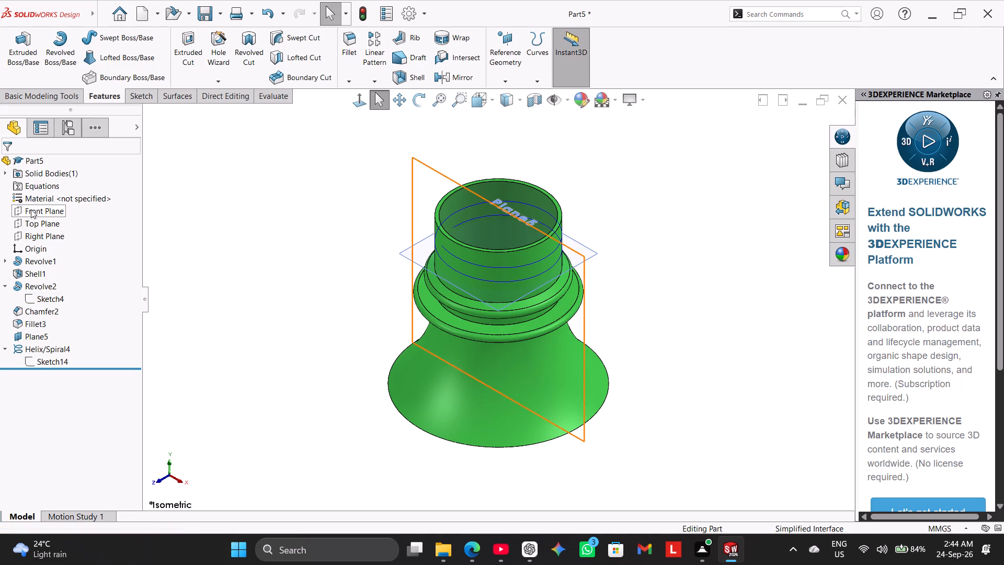
Move Sketch2, the bottle neck body profile under Revolve1, from the Front Plane to the Right Plane.
click(4, 259)
right_click(38, 273)
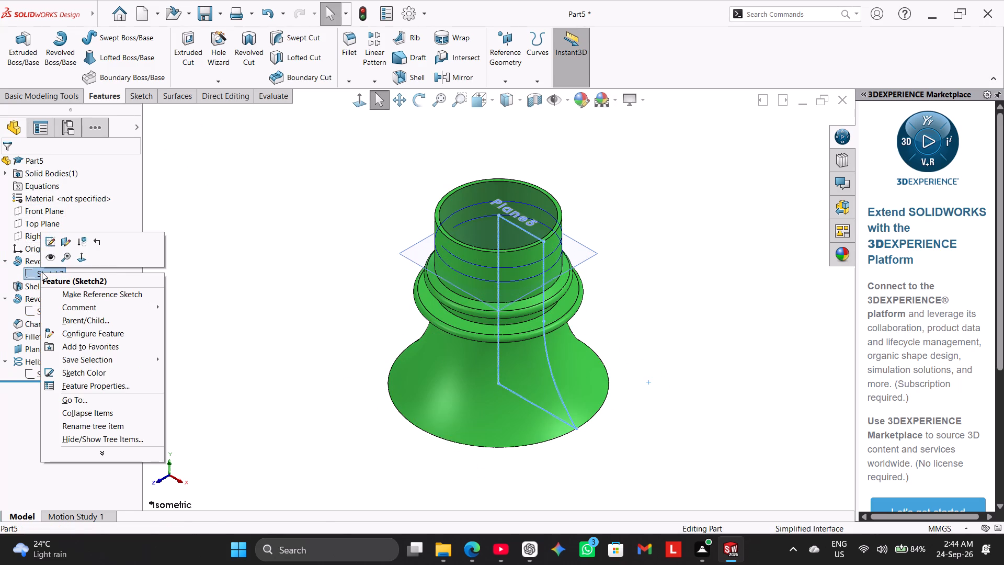
click(69, 235)
click(150, 108)
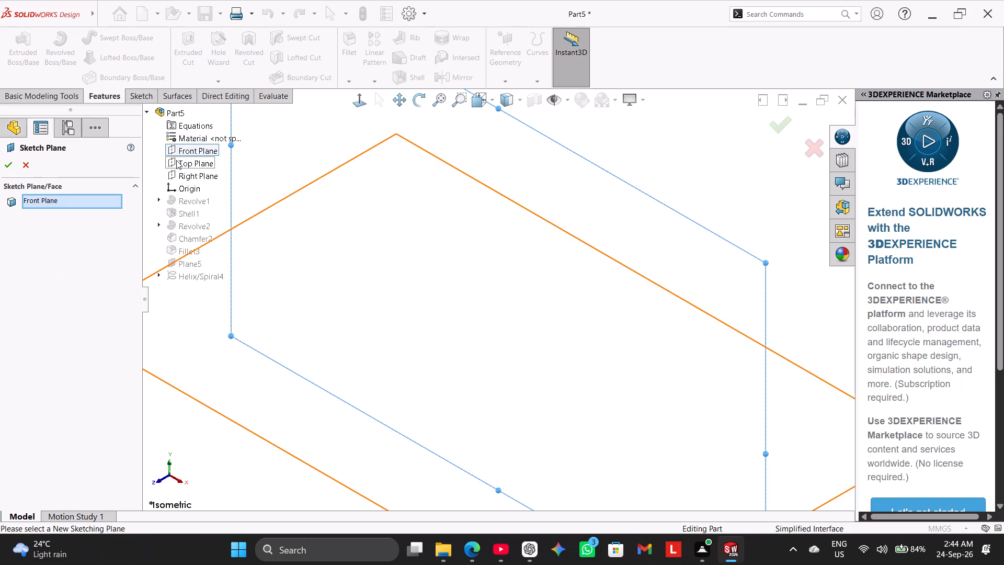
click(181, 168)
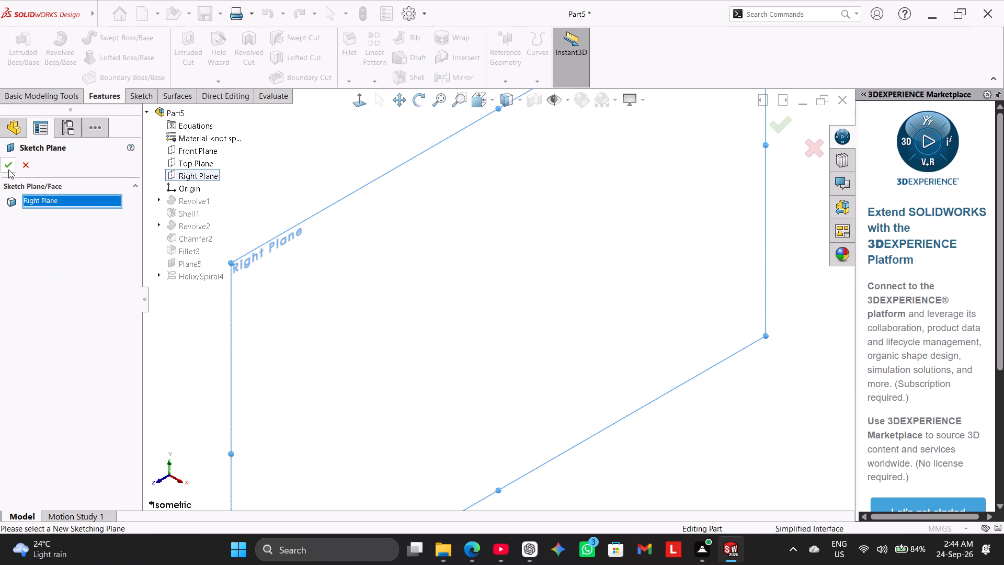
click(9, 165)
right_drag(195, 281, 274, 212)
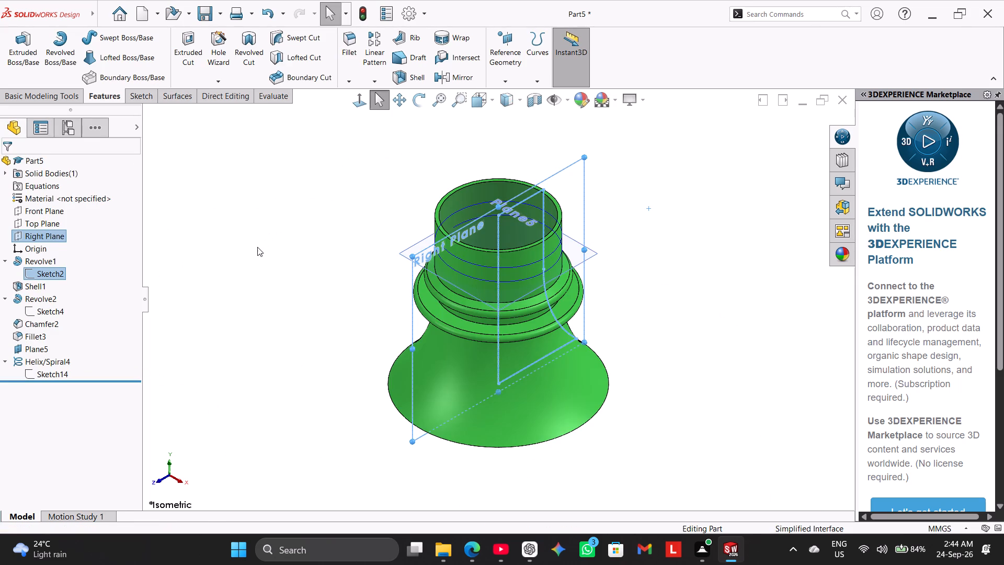
click(257, 247)
right_drag(257, 247, 386, 150)
right_drag(300, 273, 371, 220)
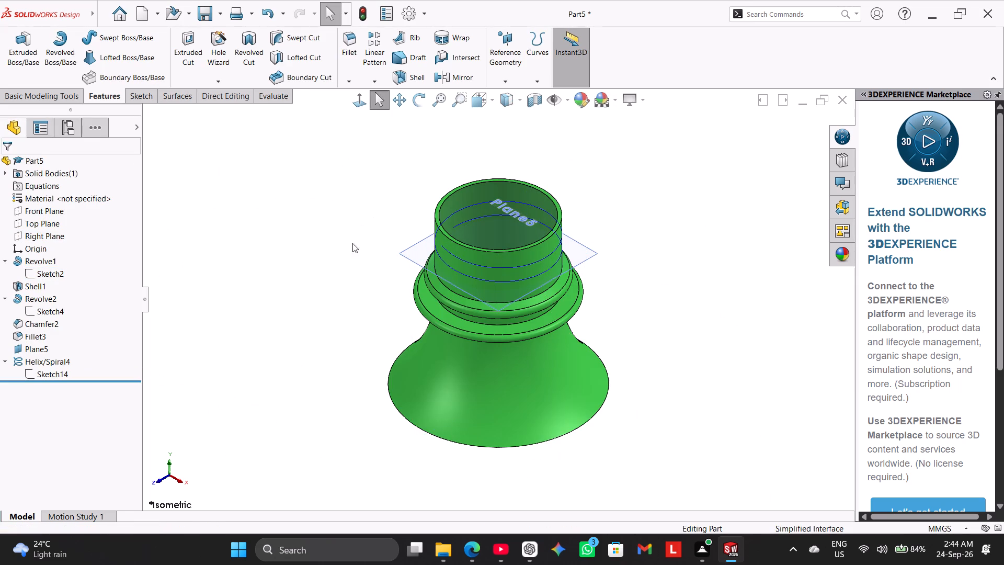
right_drag(282, 301, 374, 221)
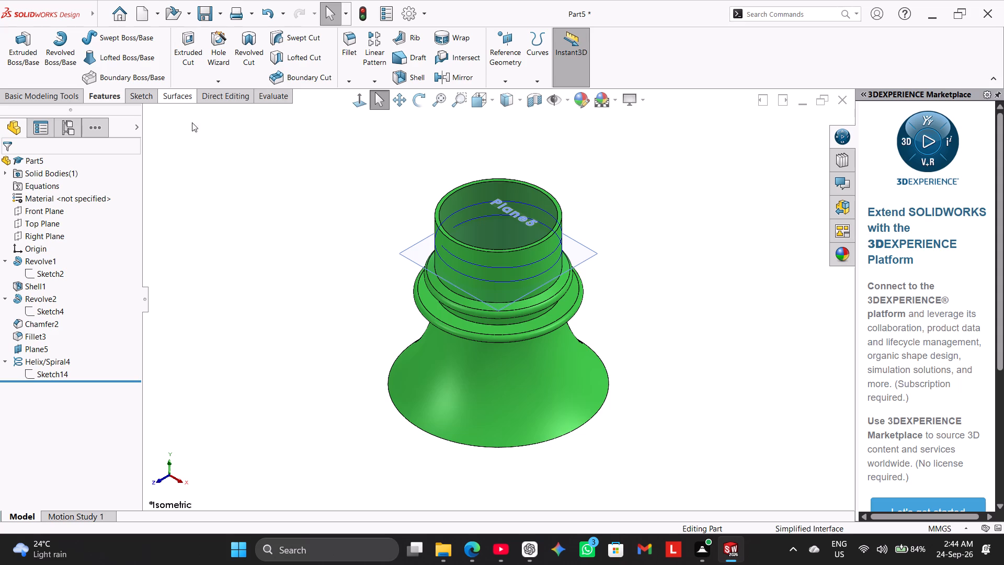
Compare the helix's start point and direction on the neck in the left and right views and from tilted angles.
right_drag(349, 253, 140, 263)
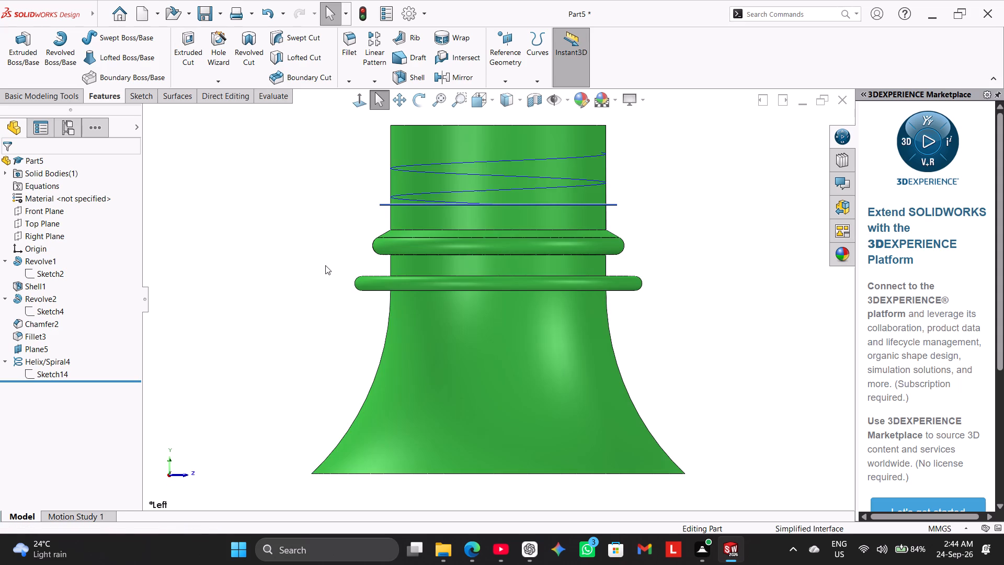
right_drag(302, 265, 491, 239)
right_drag(267, 248, 372, 239)
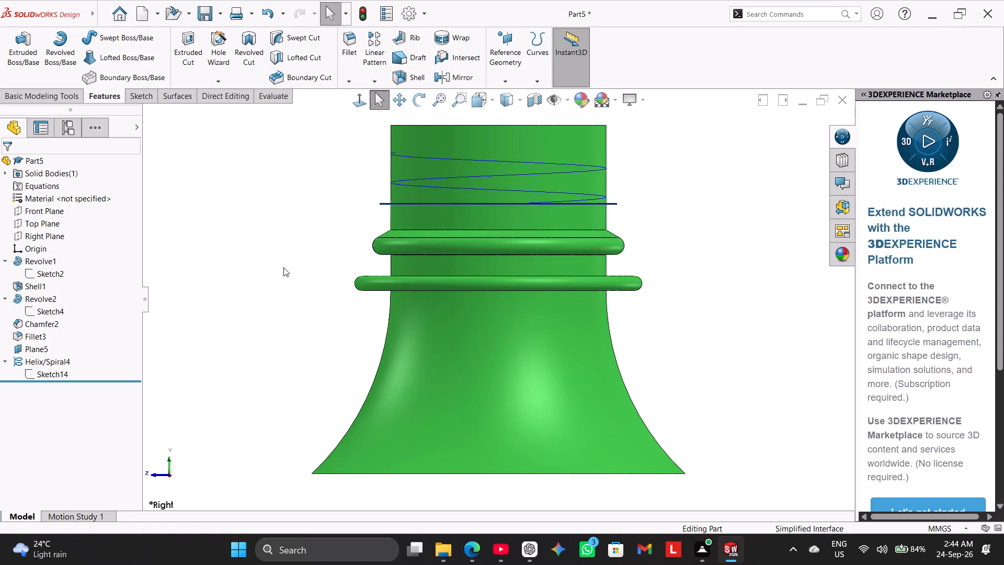
right_drag(283, 267, 205, 261)
middle_drag(284, 253, 300, 279)
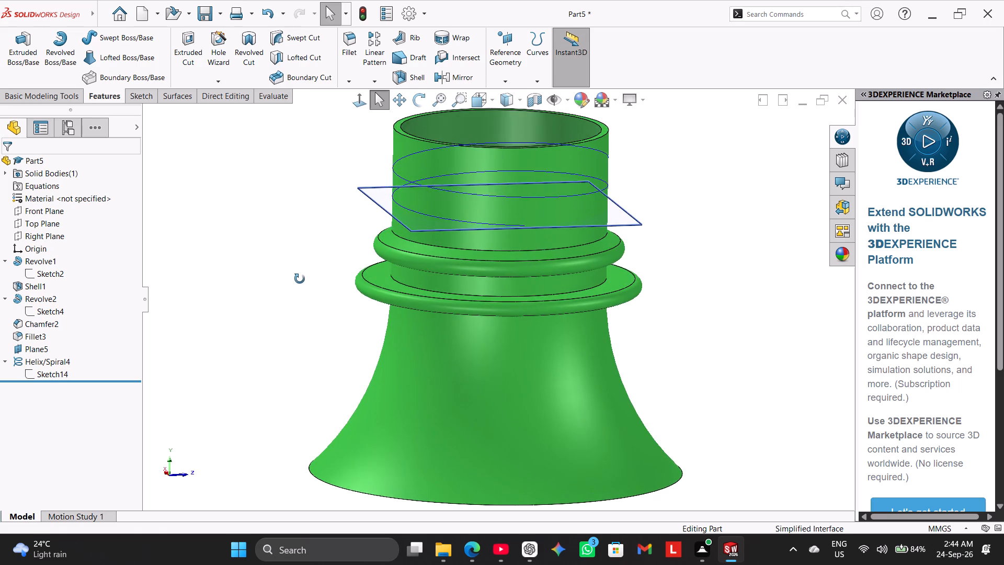
middle_drag(300, 279, 292, 255)
right_drag(348, 249, 311, 250)
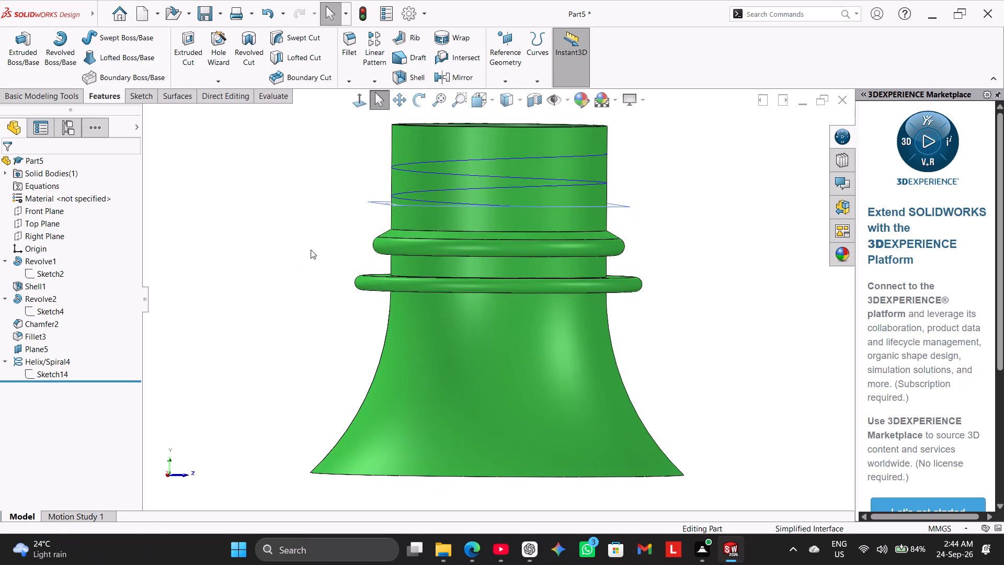
right_drag(311, 250, 272, 255)
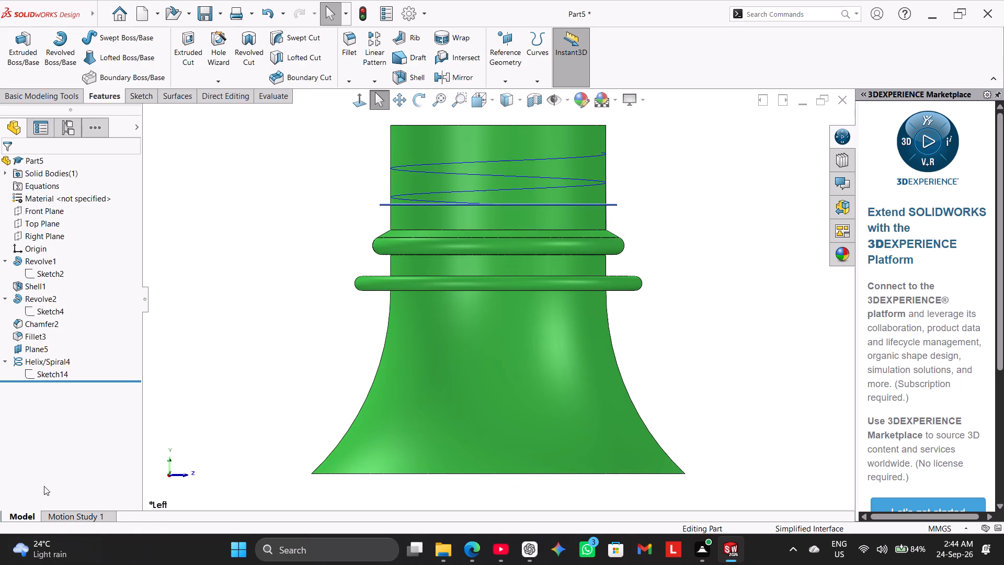
right_drag(238, 291, 301, 285)
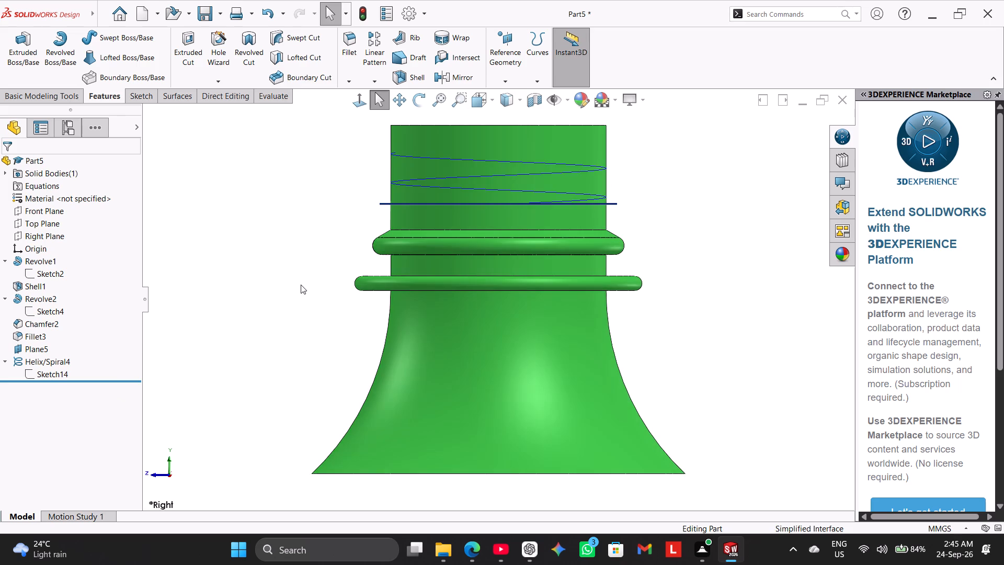
middle_drag(258, 273, 263, 298)
scroll(258, 273, down, 1)
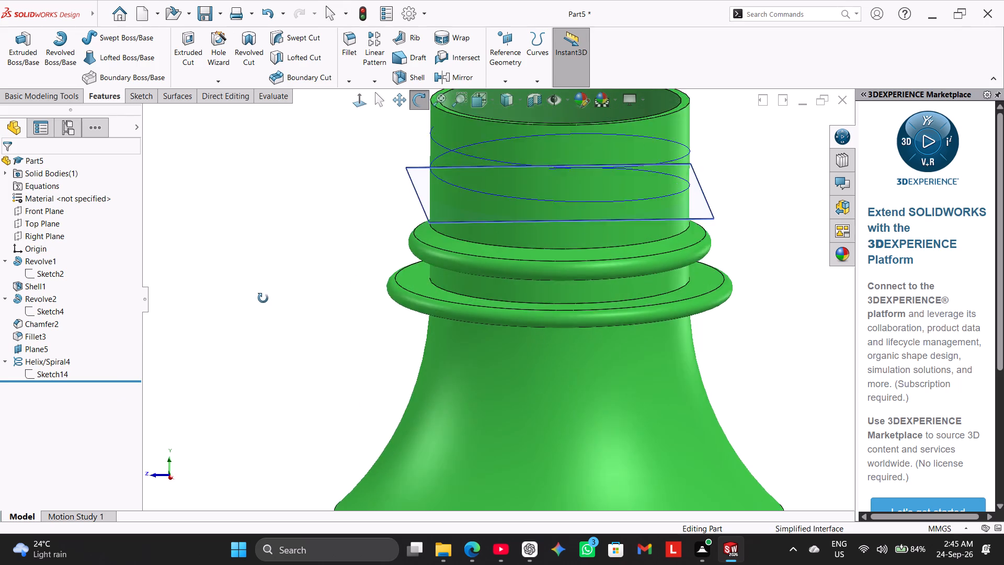
middle_drag(263, 298, 252, 271)
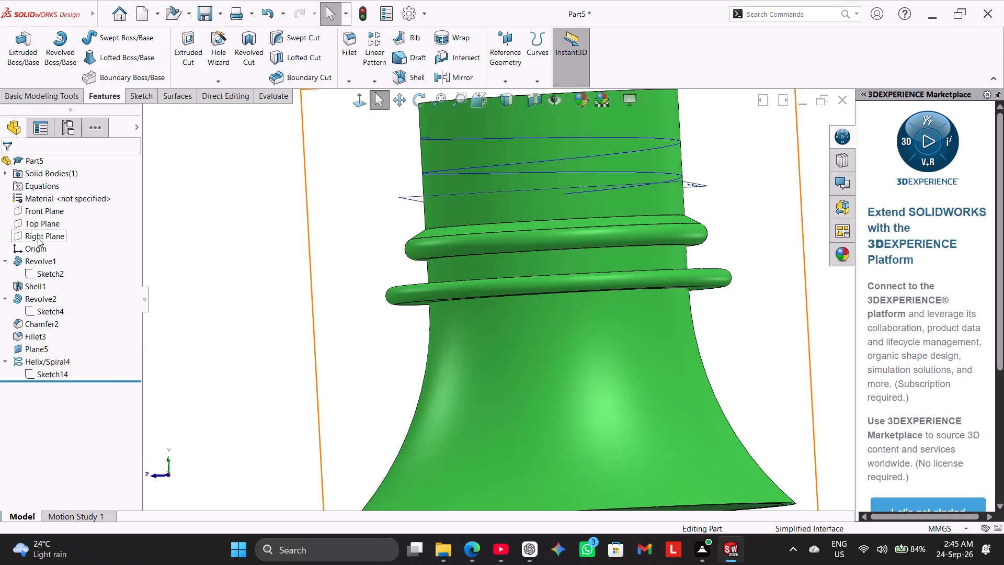
Open the sketch plane setting of Sketch2 under Revolve1, rename the Right Plane as "left Plane", and keep it as the sketch plane.
right_click(49, 269)
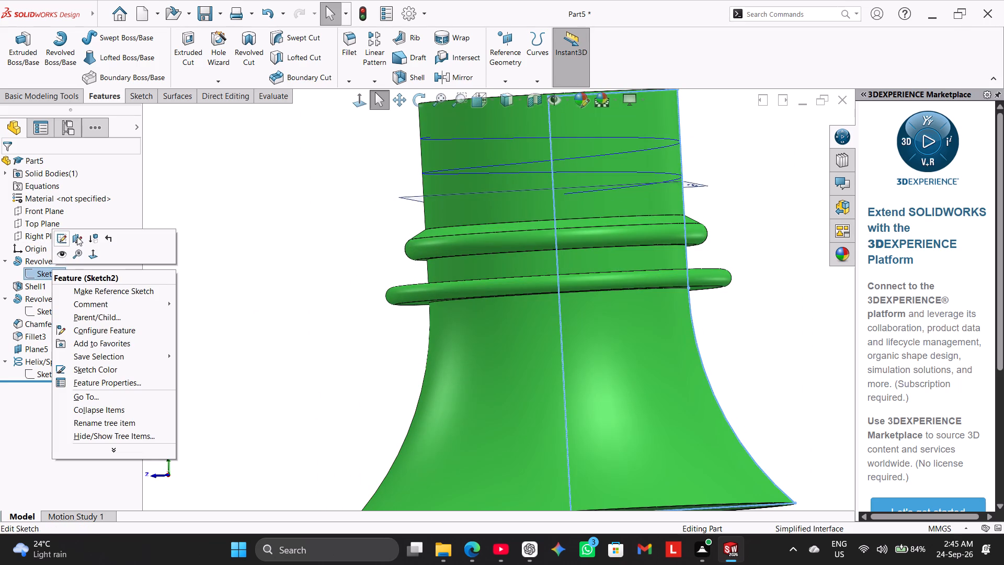
click(77, 236)
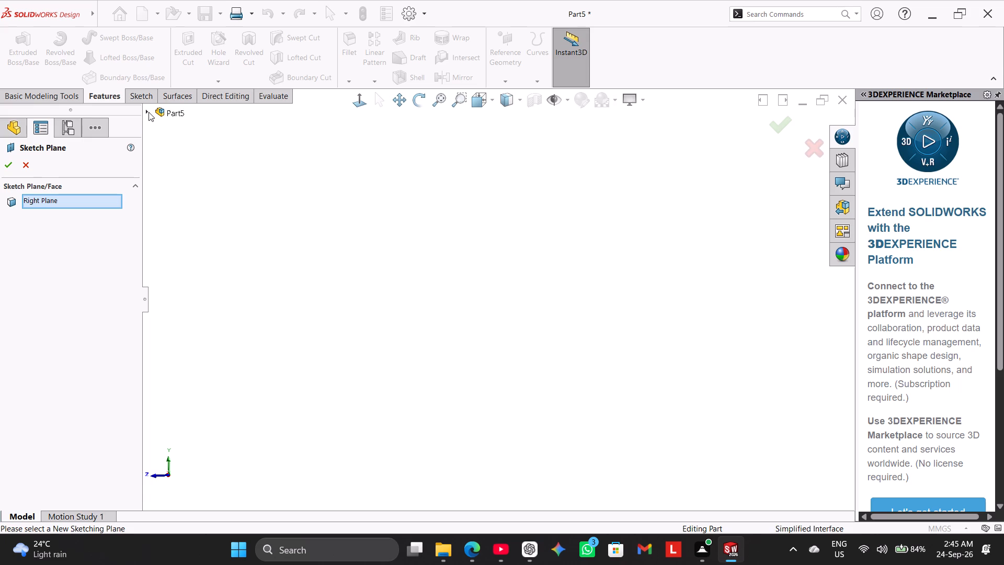
click(149, 112)
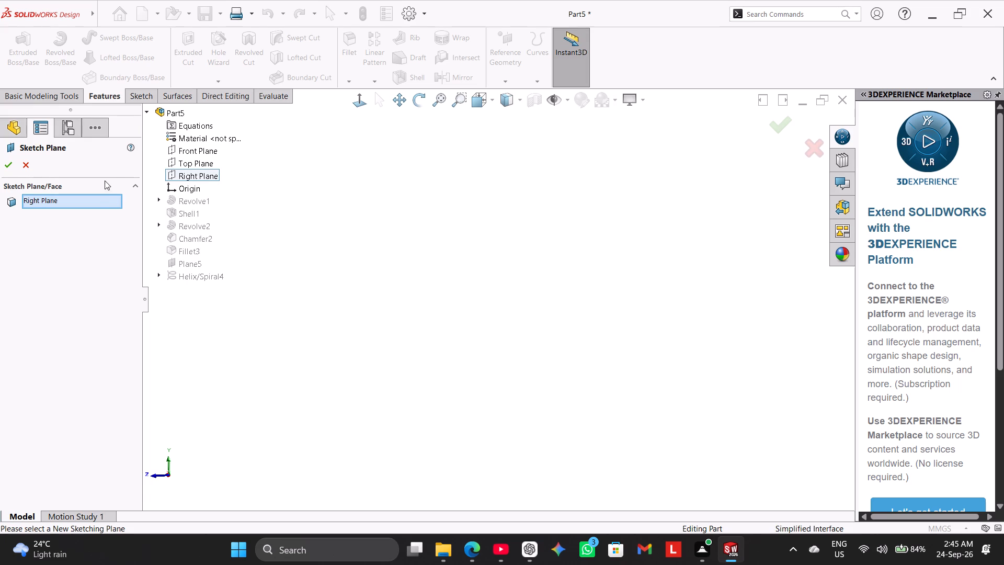
double_click(89, 202)
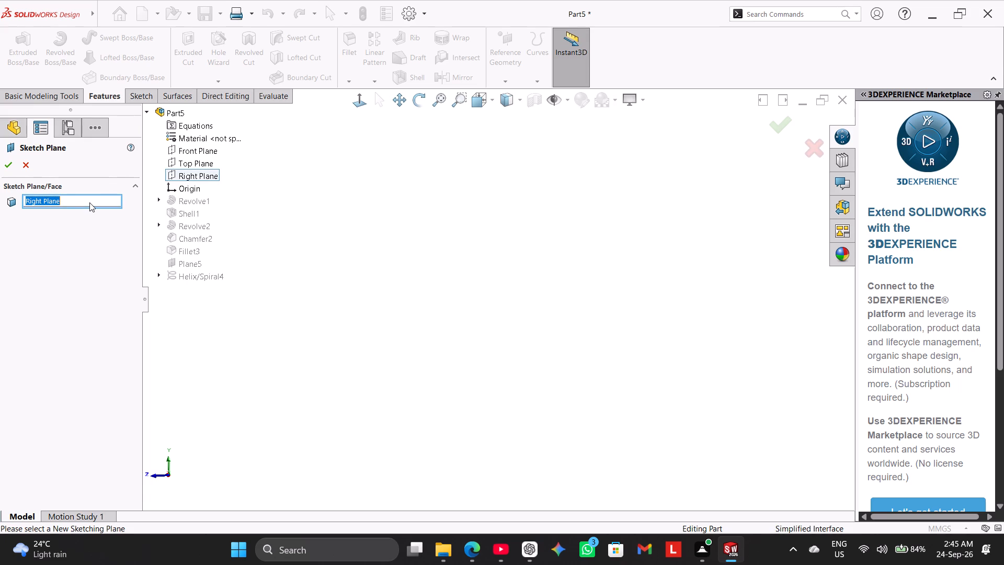
key(l)
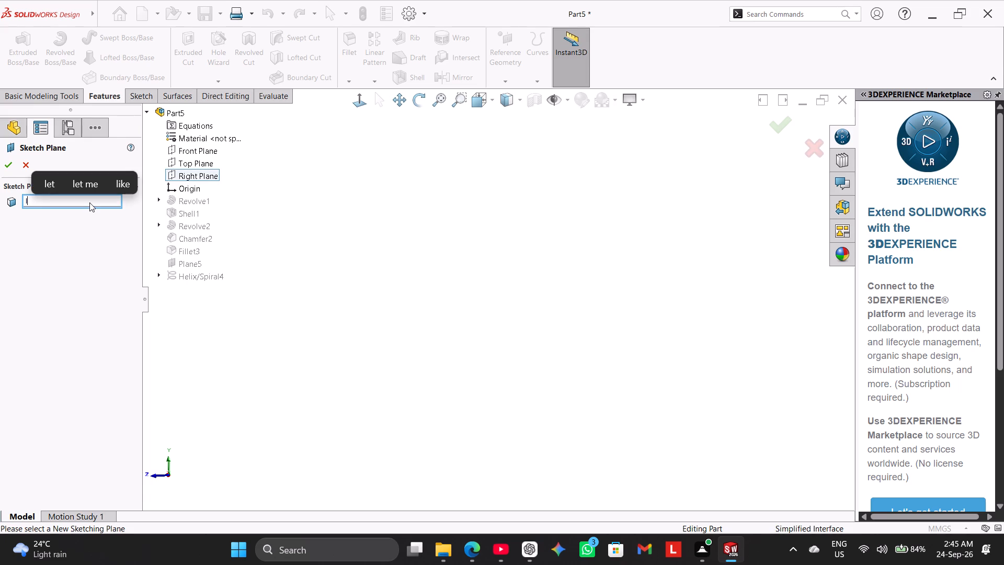
key(e)
text(ft)
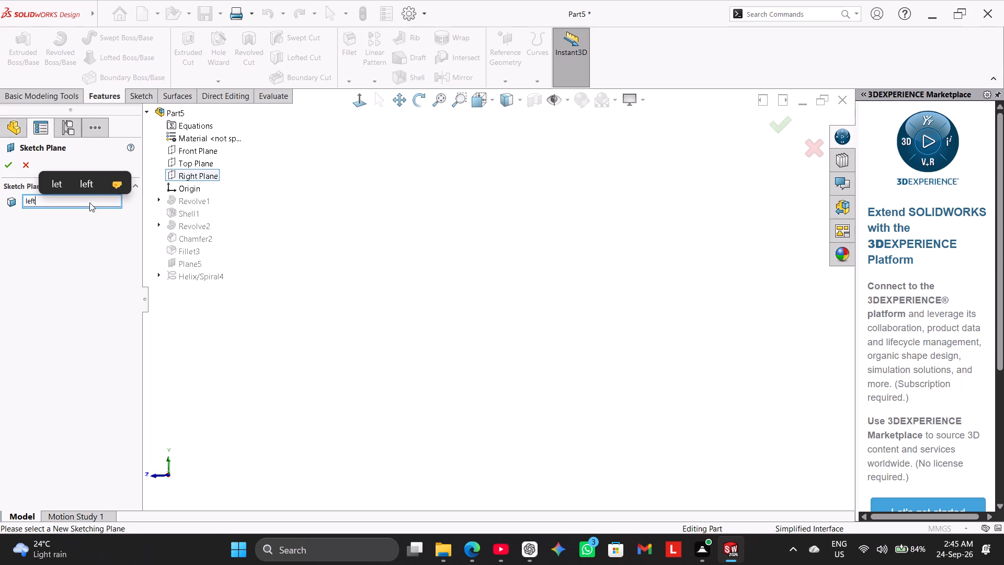
key(space)
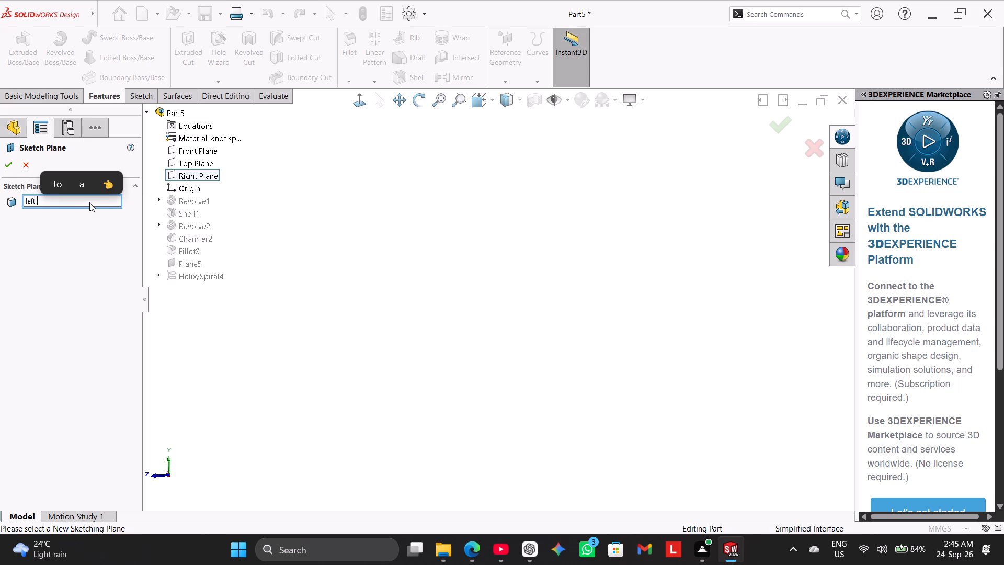
key(p)
key(BackSpace)
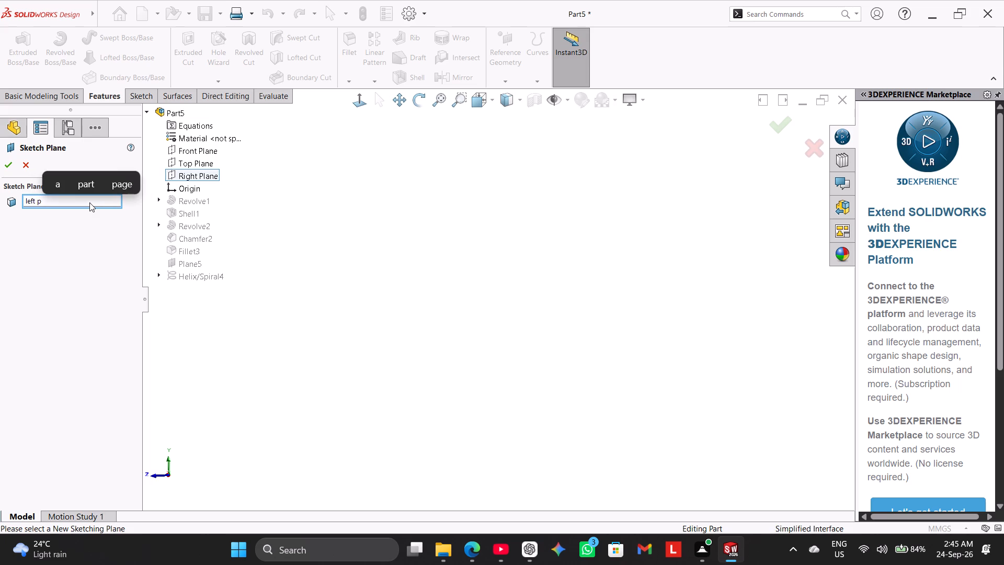
text(Pl)
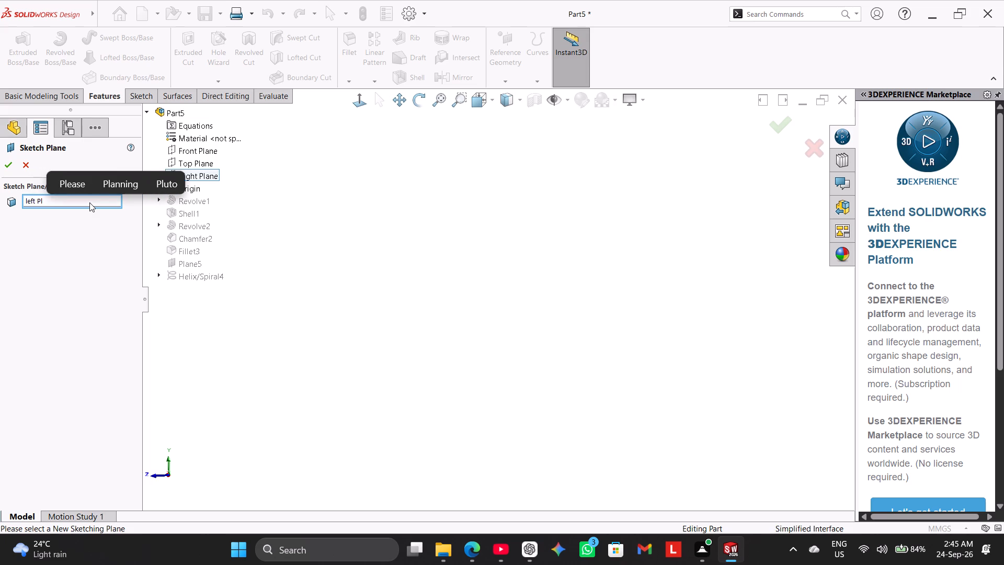
key(a)
text(ne)
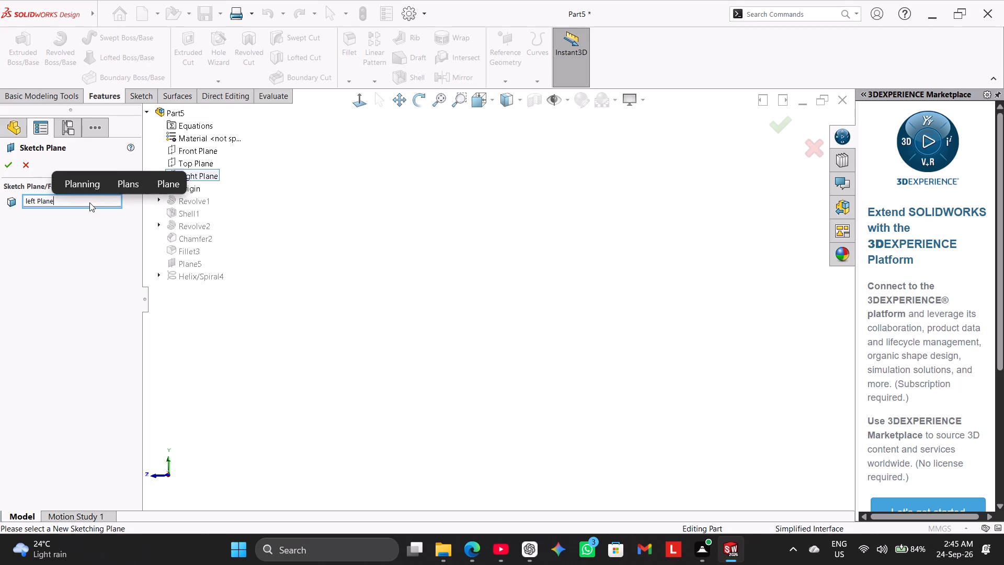
key(Return)
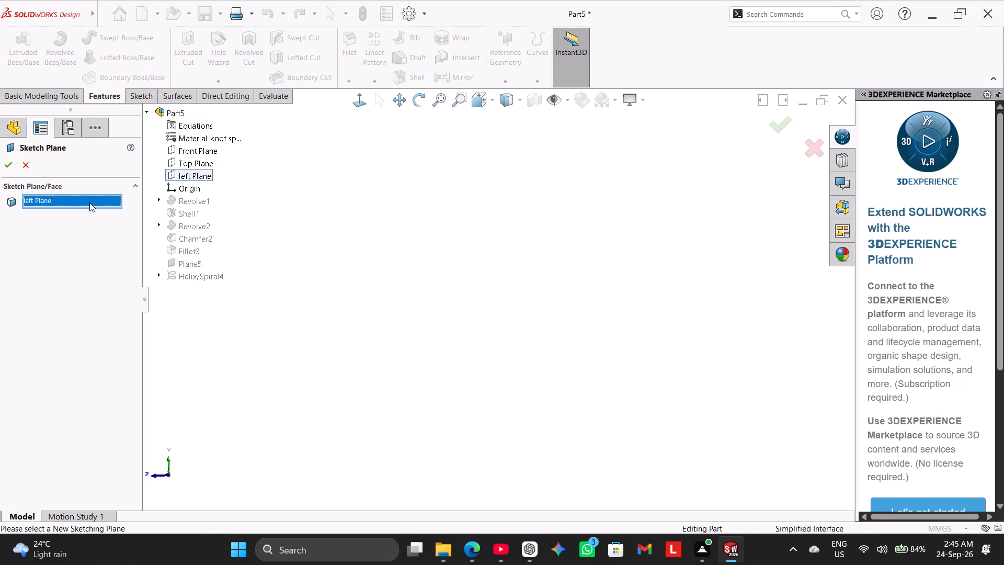
click(14, 166)
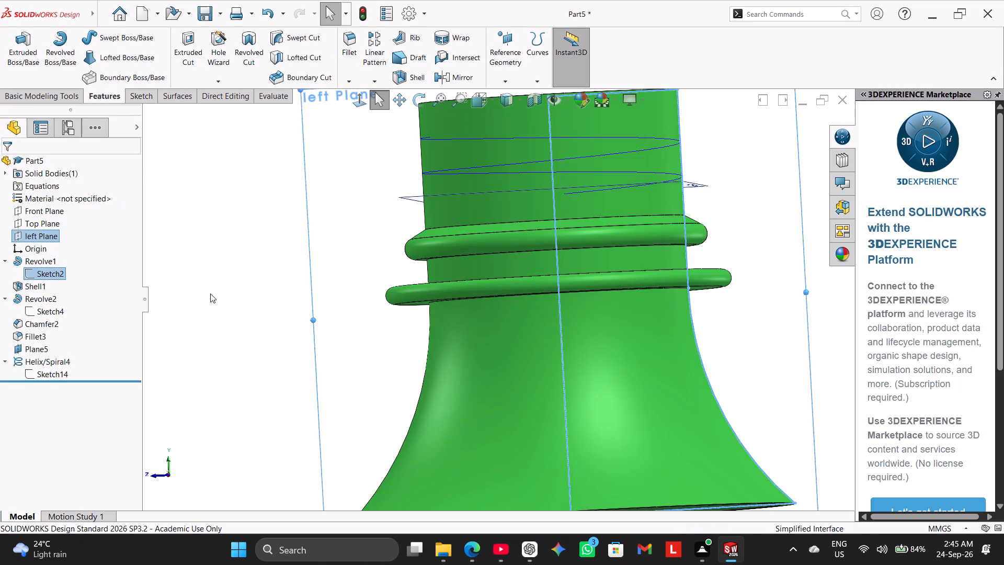
Examine Sketch2, the left Plane and the helix on the neck in the left and isometric views.
right_drag(285, 277, 207, 274)
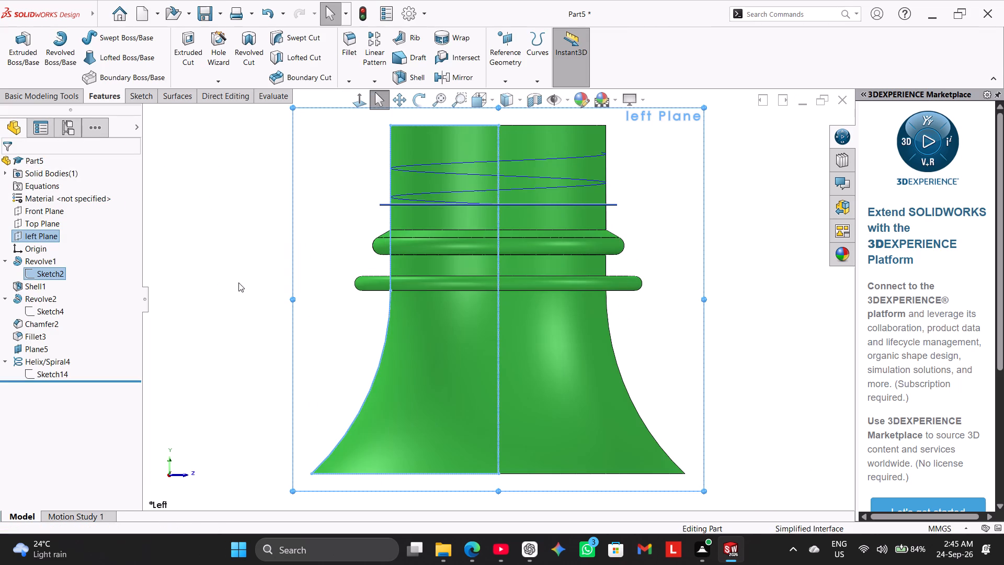
right_drag(256, 285, 202, 284)
right_drag(202, 285, 259, 215)
right_drag(247, 279, 322, 200)
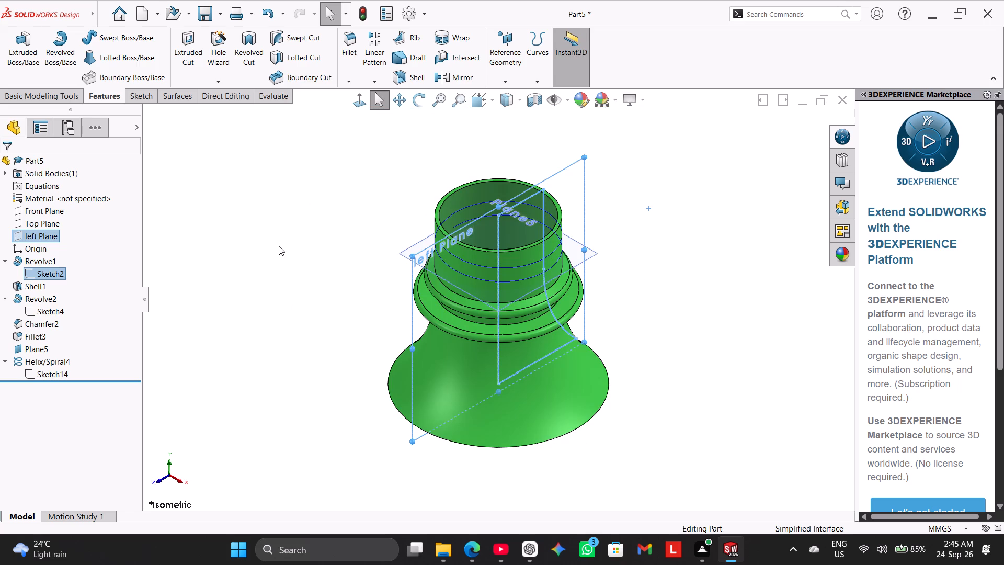
right_drag(279, 246, 356, 166)
click(326, 211)
right_drag(293, 241, 343, 194)
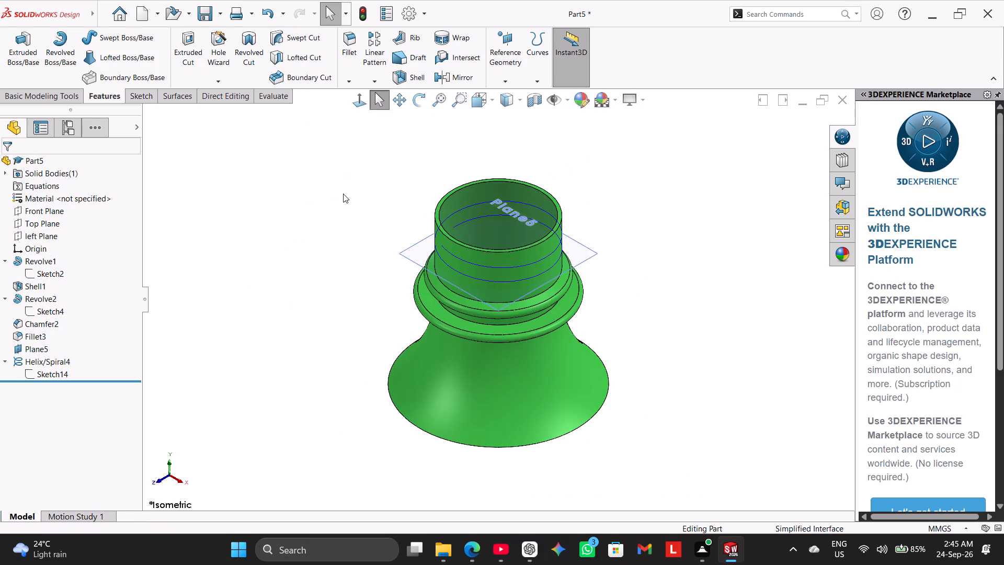
right_click(40, 233)
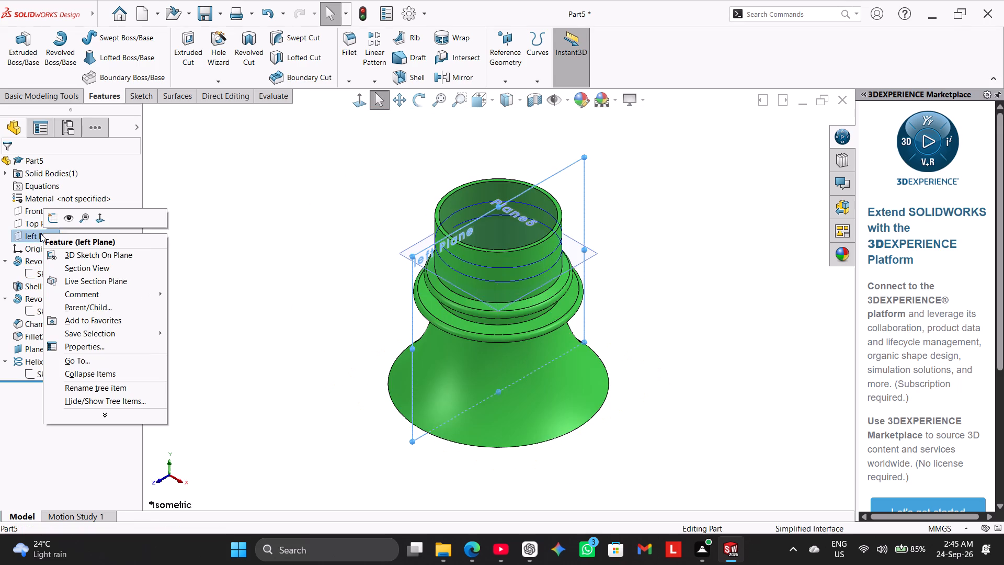
click(176, 239)
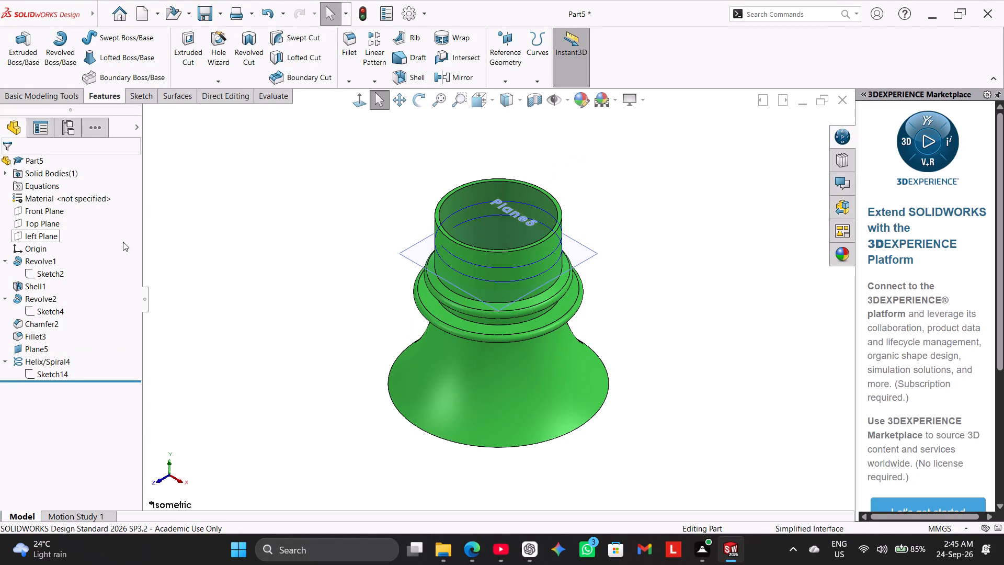
Undo the recent changes back past the creation of Helix/Spiral4, into the open Sketch14 on Plane5.
key(ctrl+z)
key(ctrl+z)
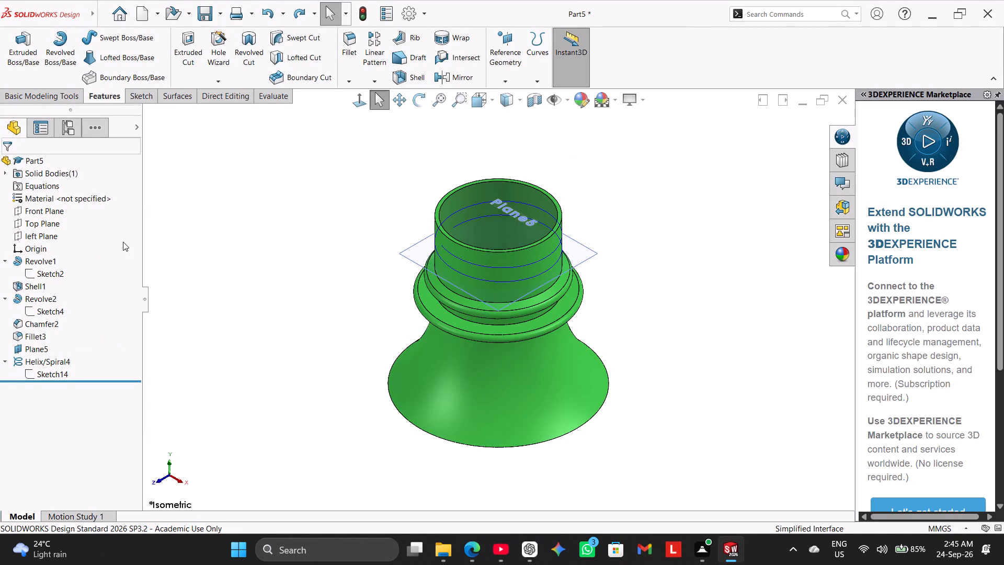
key(ctrl+z)
key(ctrl+z)
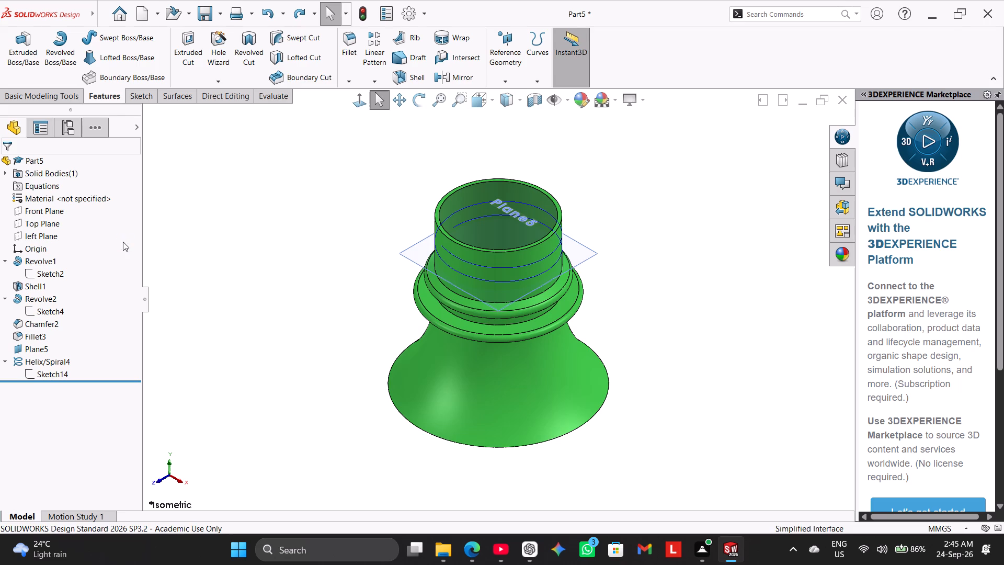
key(ctrl+z)
key(ctrl+z)
key(ctrl+z)
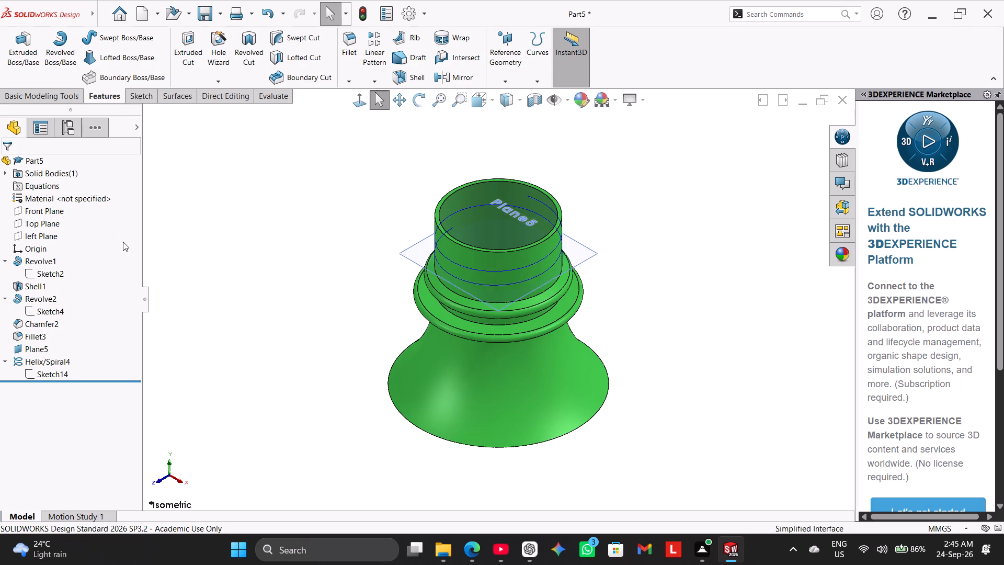
key(ctrl+z)
key(ctrl+z)
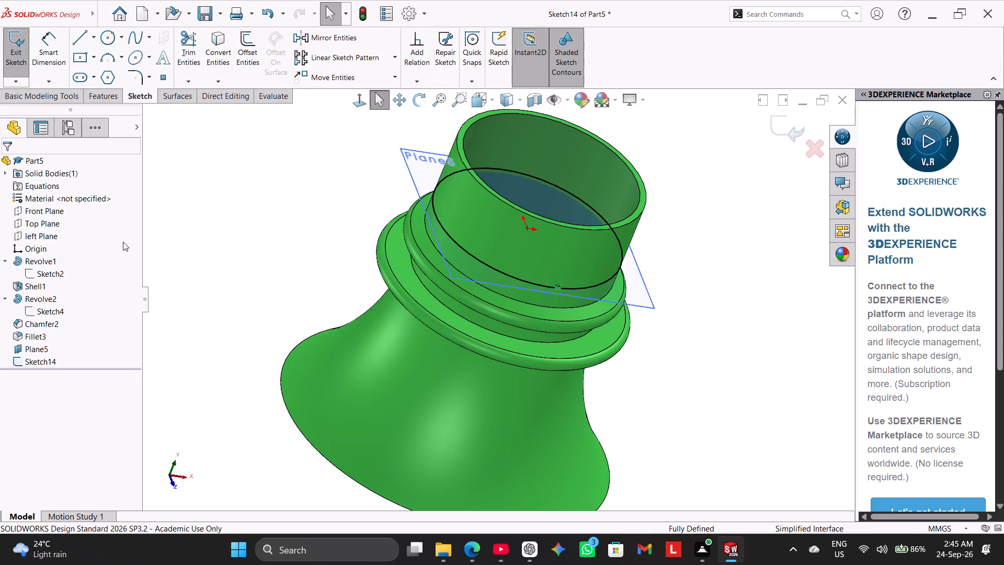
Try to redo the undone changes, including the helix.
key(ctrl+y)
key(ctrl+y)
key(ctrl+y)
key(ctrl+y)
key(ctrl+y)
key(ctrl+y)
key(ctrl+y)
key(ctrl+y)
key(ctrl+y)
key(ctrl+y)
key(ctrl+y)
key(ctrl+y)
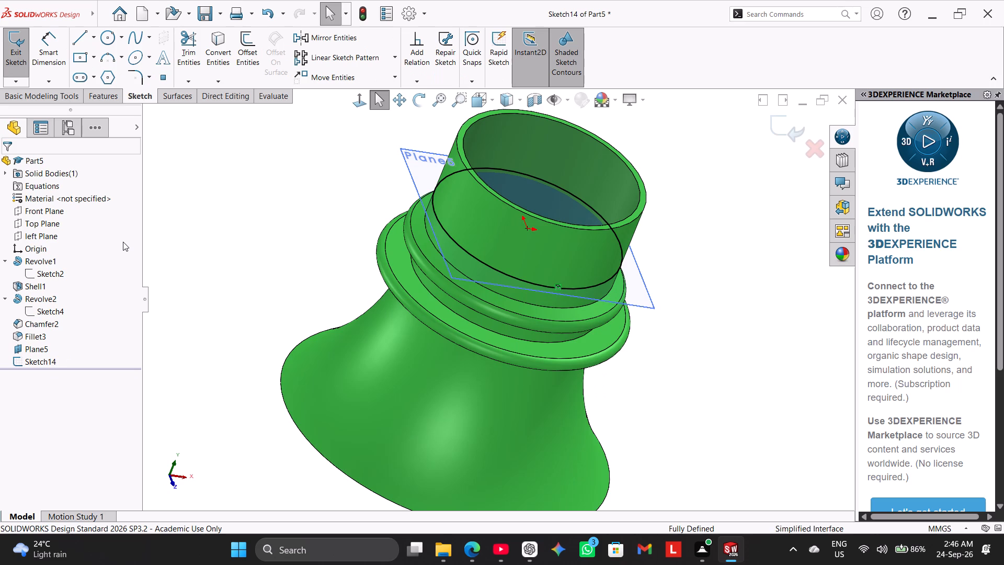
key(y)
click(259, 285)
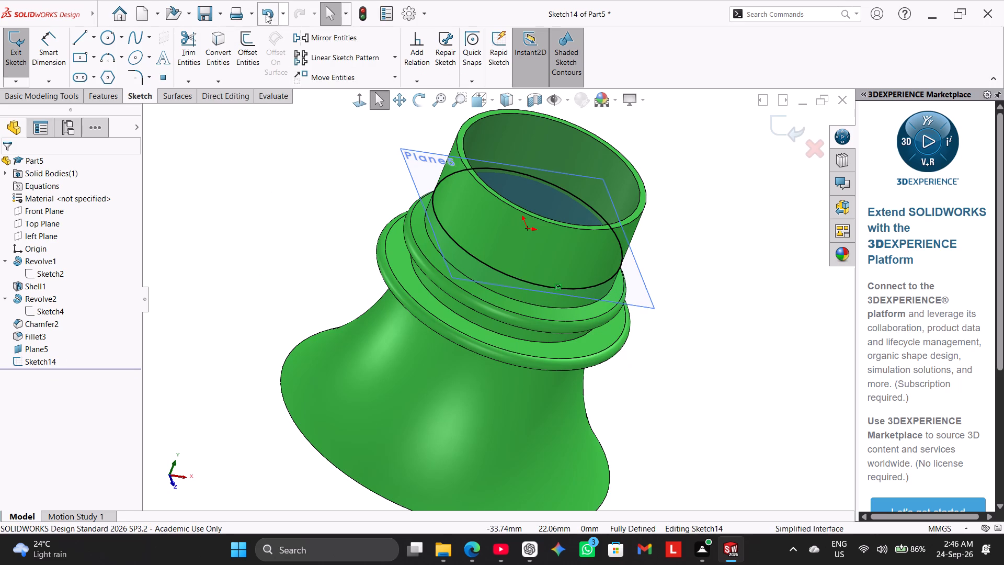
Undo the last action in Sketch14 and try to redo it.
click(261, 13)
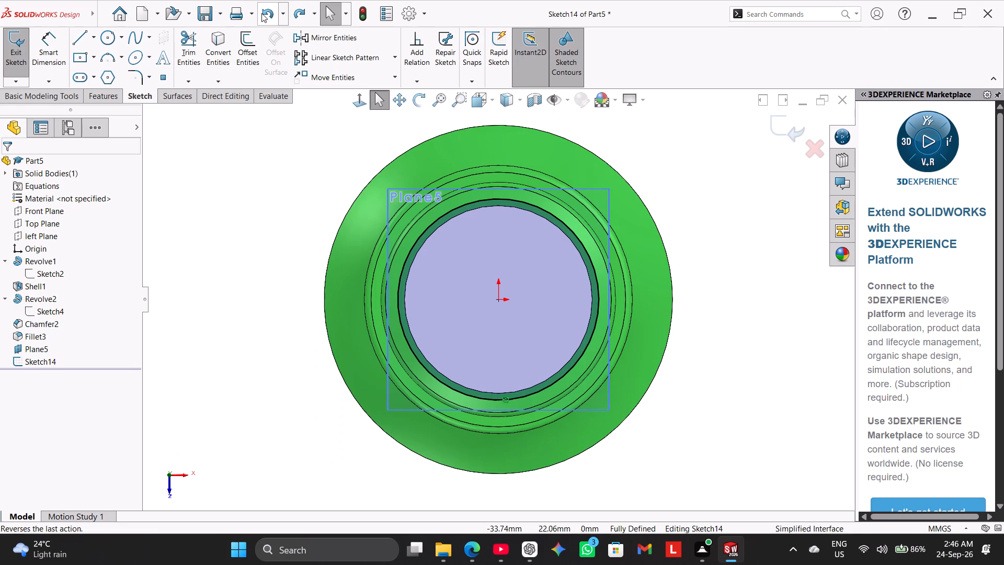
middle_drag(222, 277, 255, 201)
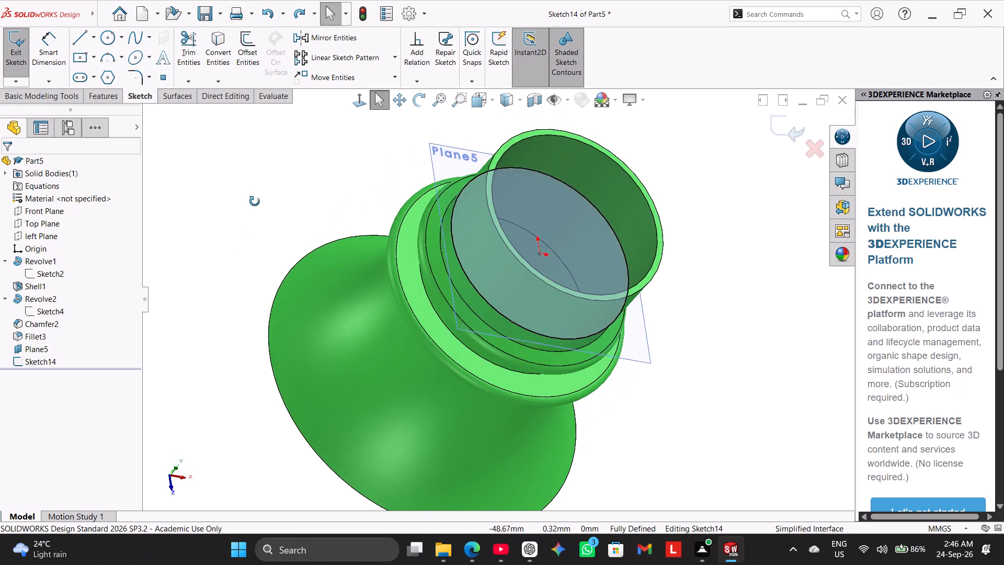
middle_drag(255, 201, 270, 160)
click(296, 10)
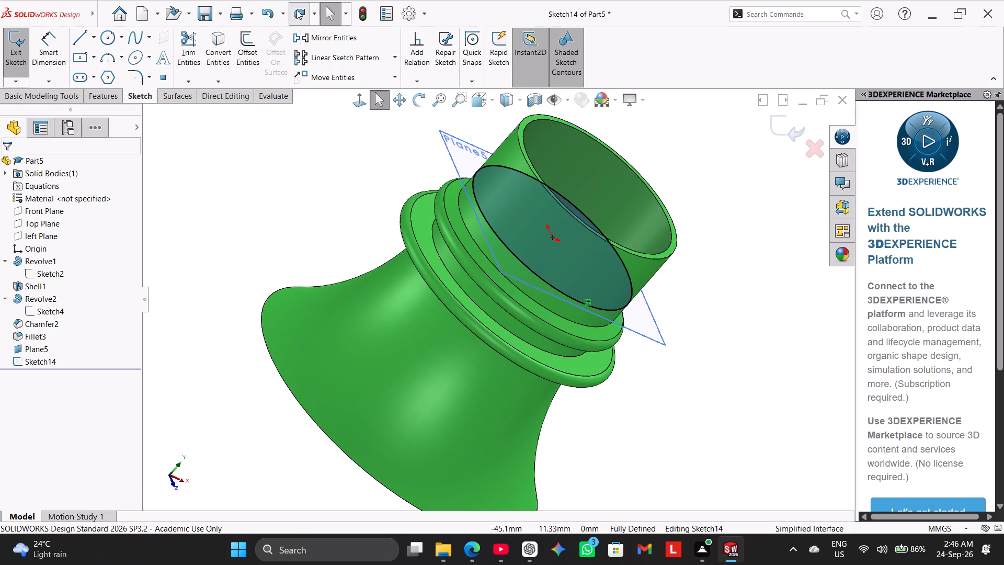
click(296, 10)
Undo further back through the circle in Sketch14 and the creation of the sketch on Plane5.
click(258, 10)
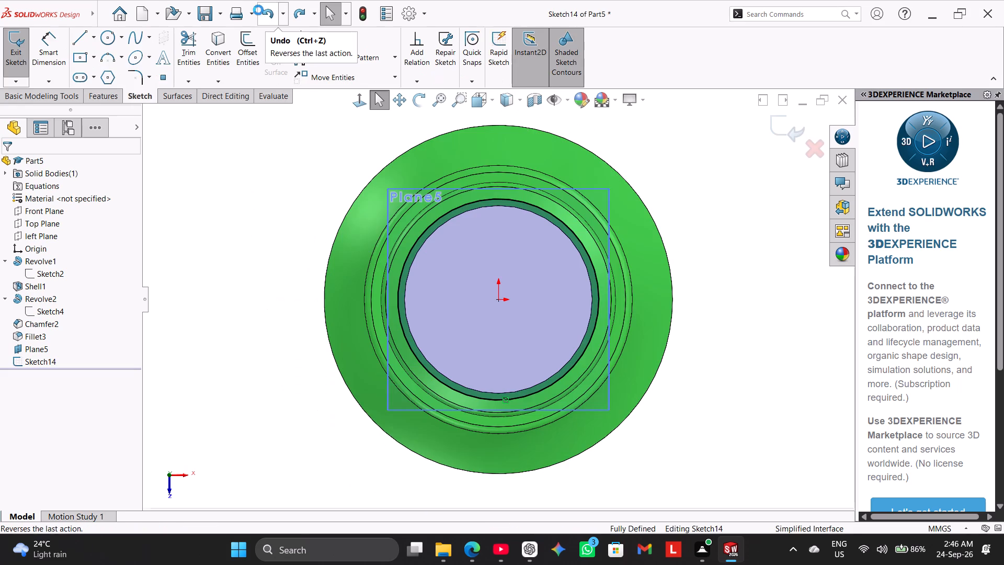
click(265, 10)
click(265, 10)
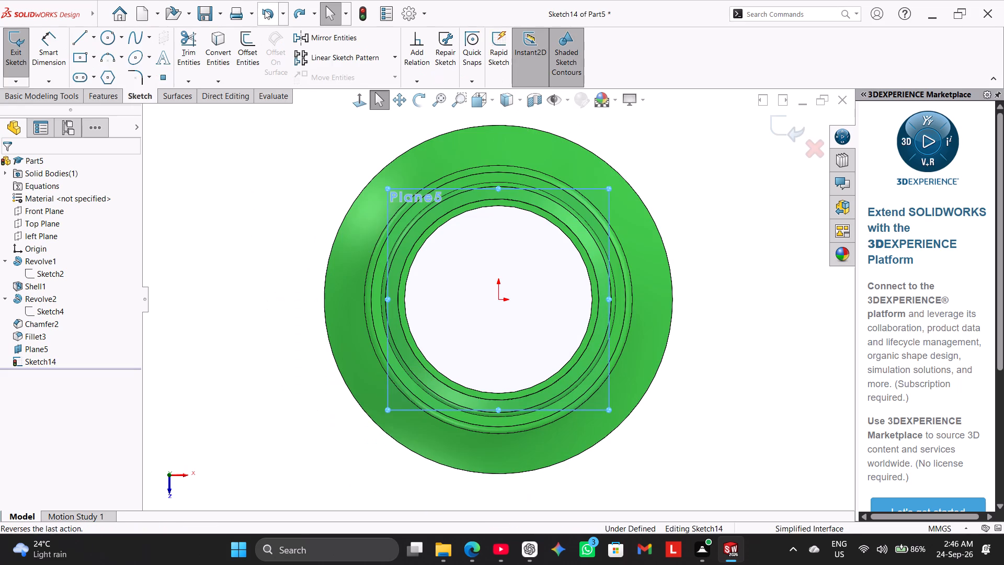
click(265, 10)
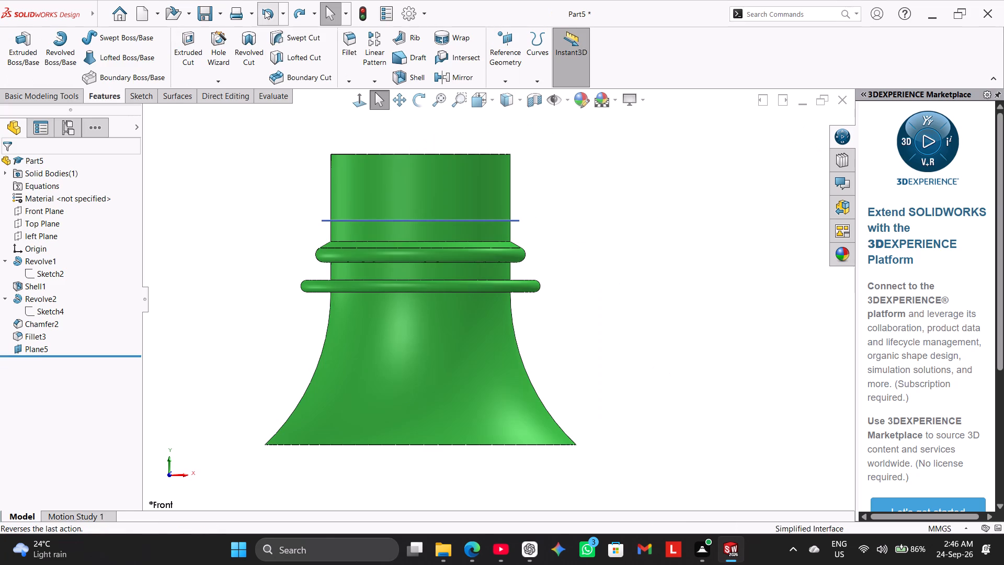
Redo the undone actions to restore Plane5 and the circle sketch Sketch14.
click(299, 10)
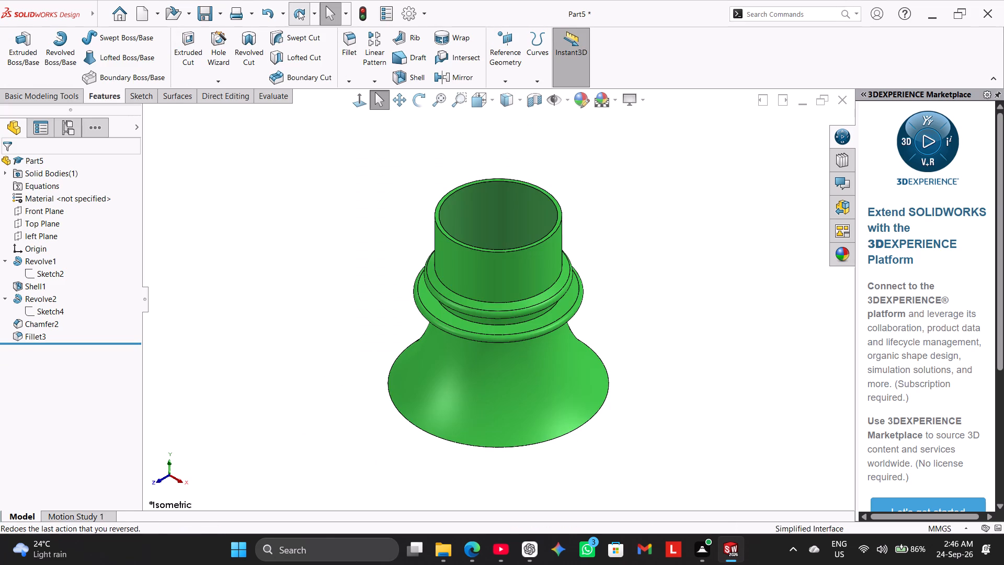
click(299, 10)
click(299, 10)
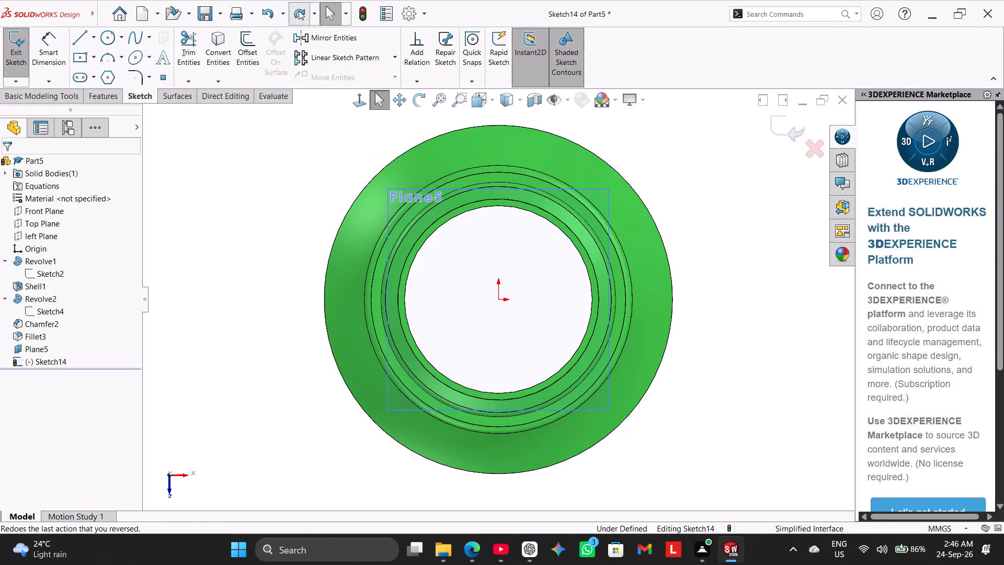
click(299, 10)
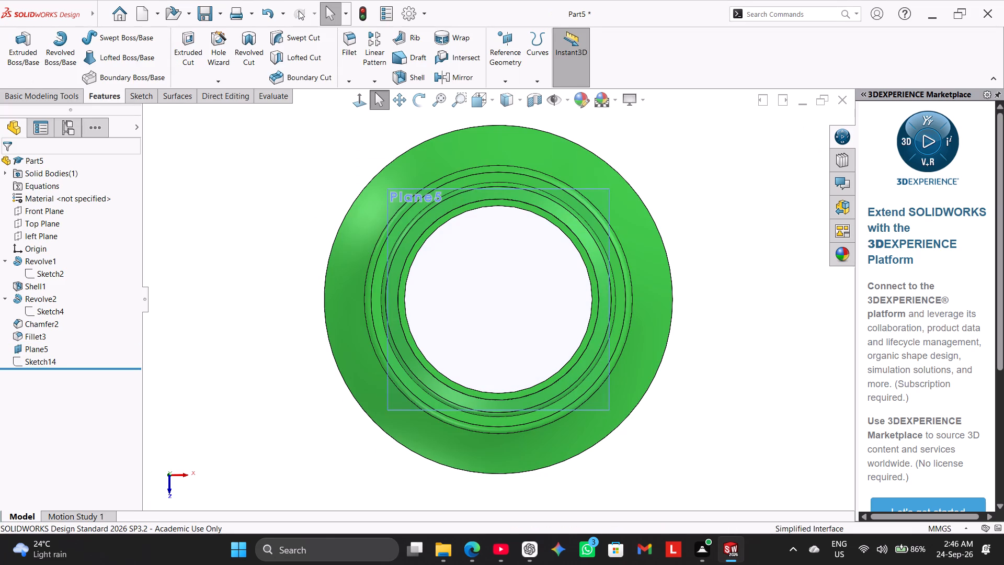
click(299, 10)
Rename the left Plane in the feature tree as Right Plane.
right_click(30, 236)
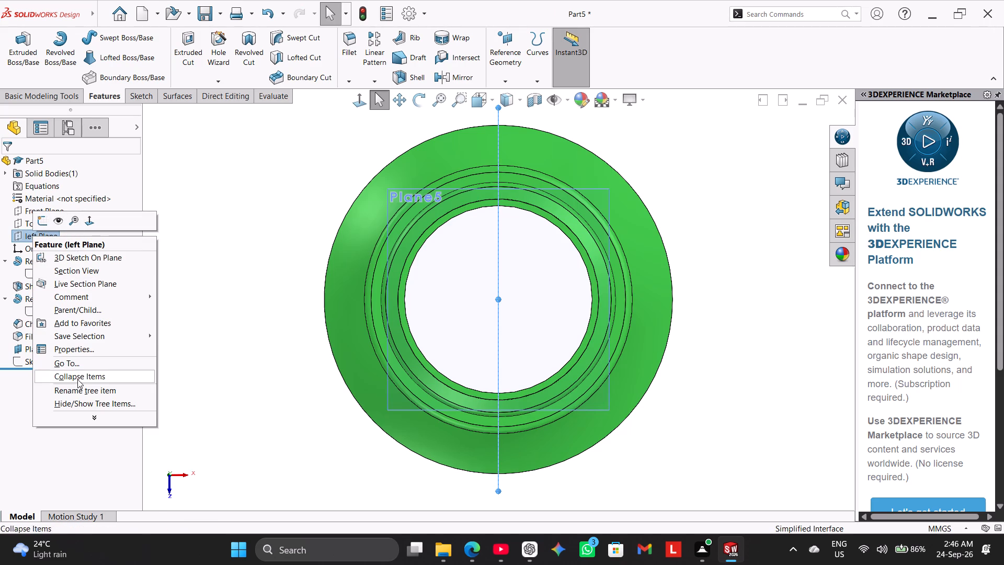
click(86, 390)
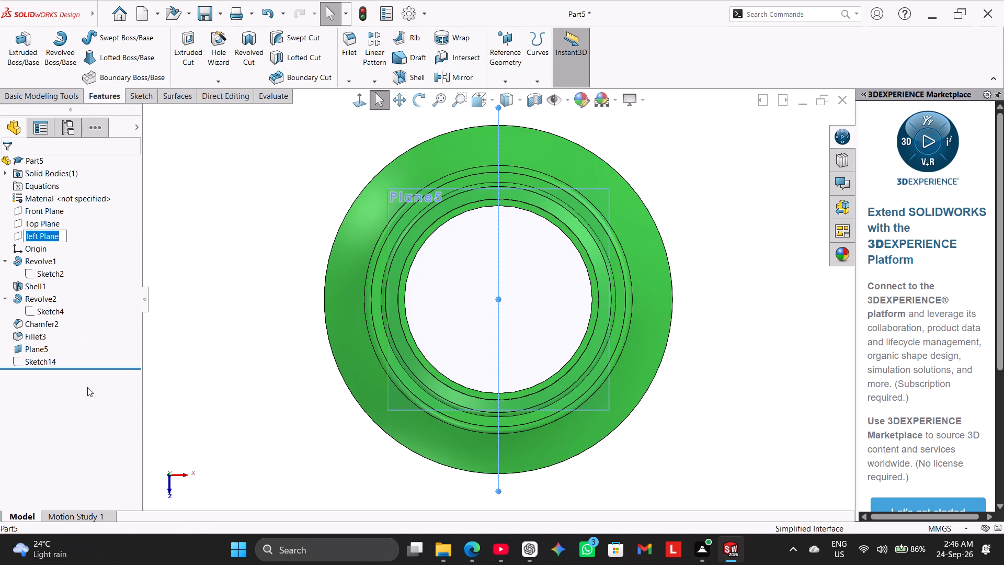
key(shift+r)
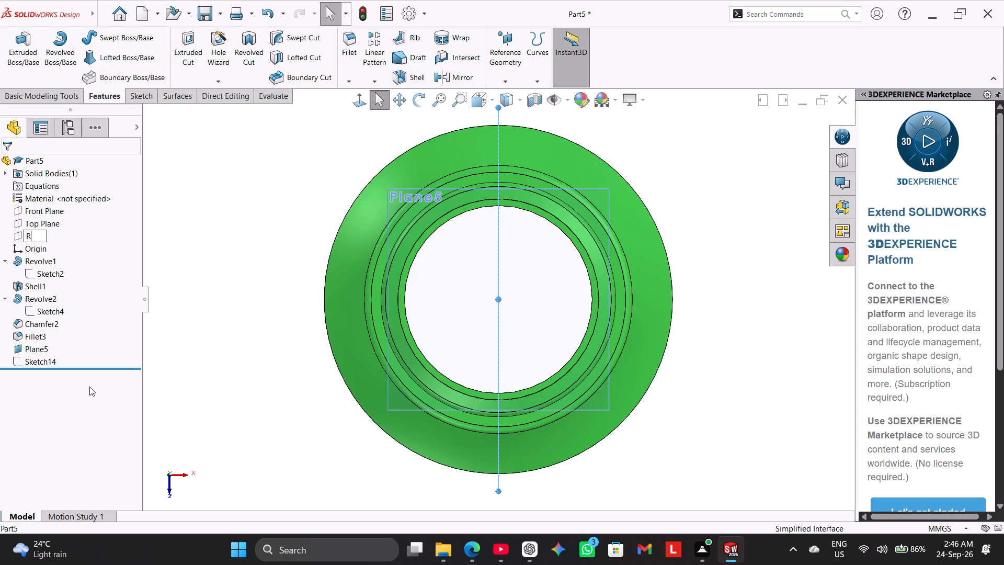
text(ight)
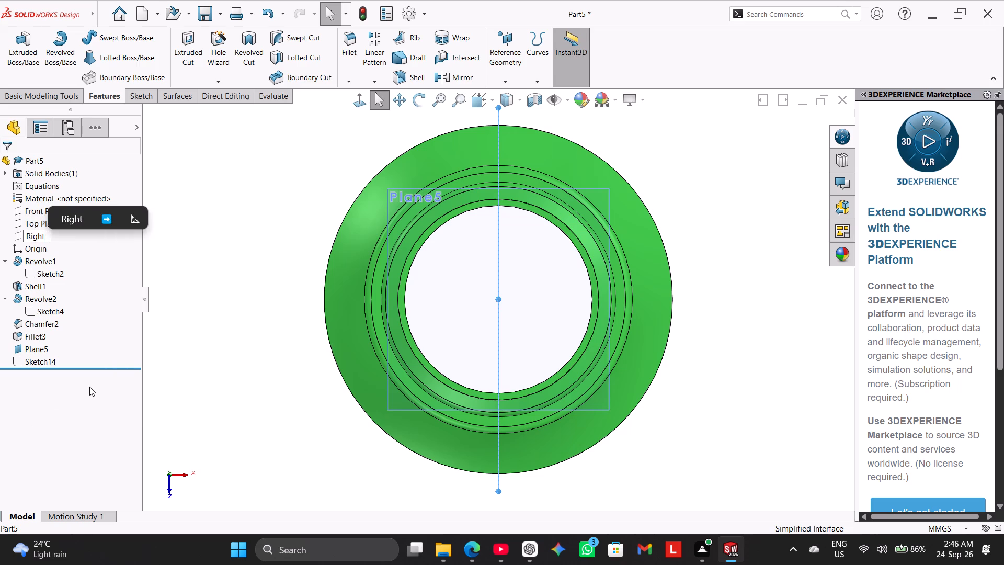
key(space)
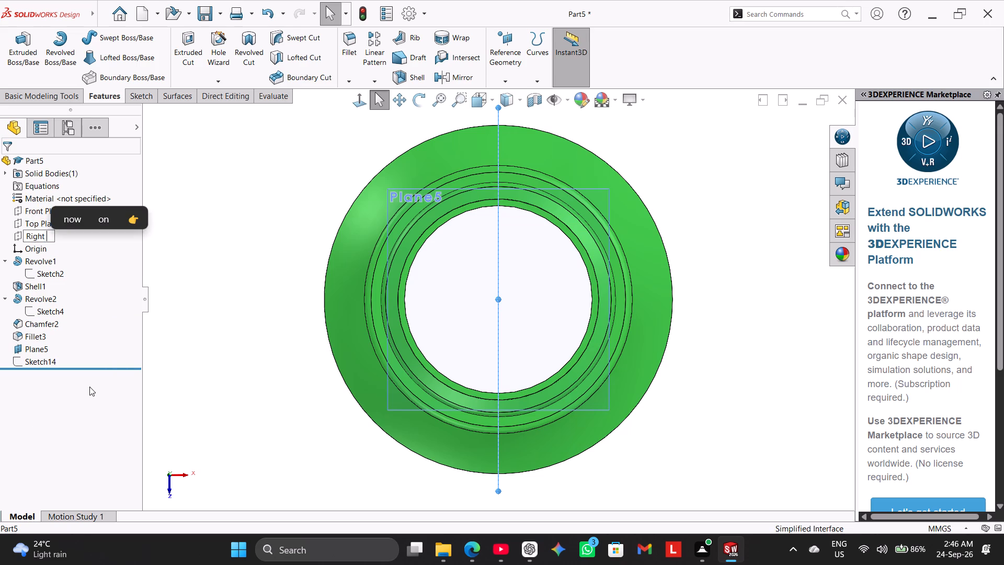
text(Pl)
text(ane)
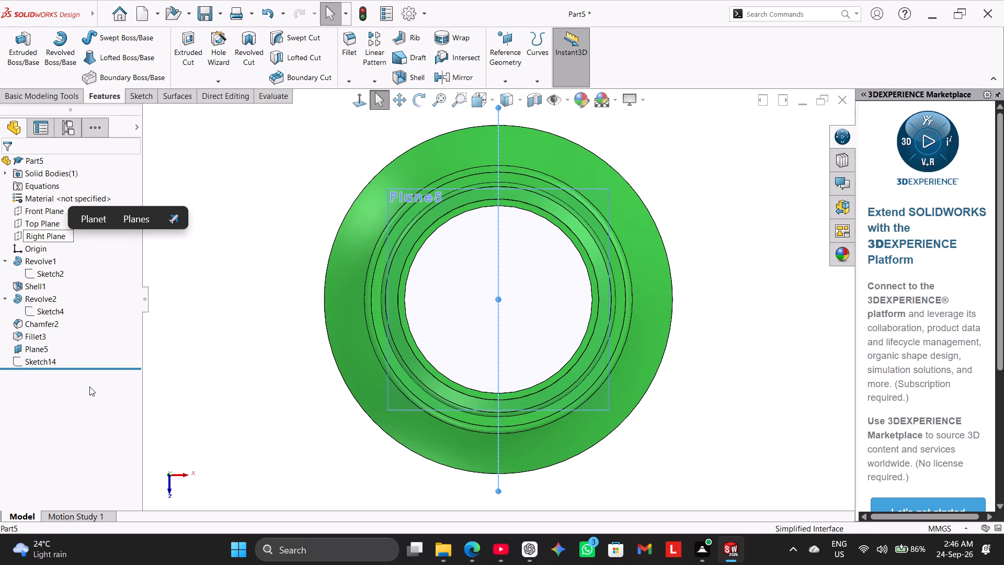
key(Return)
click(233, 278)
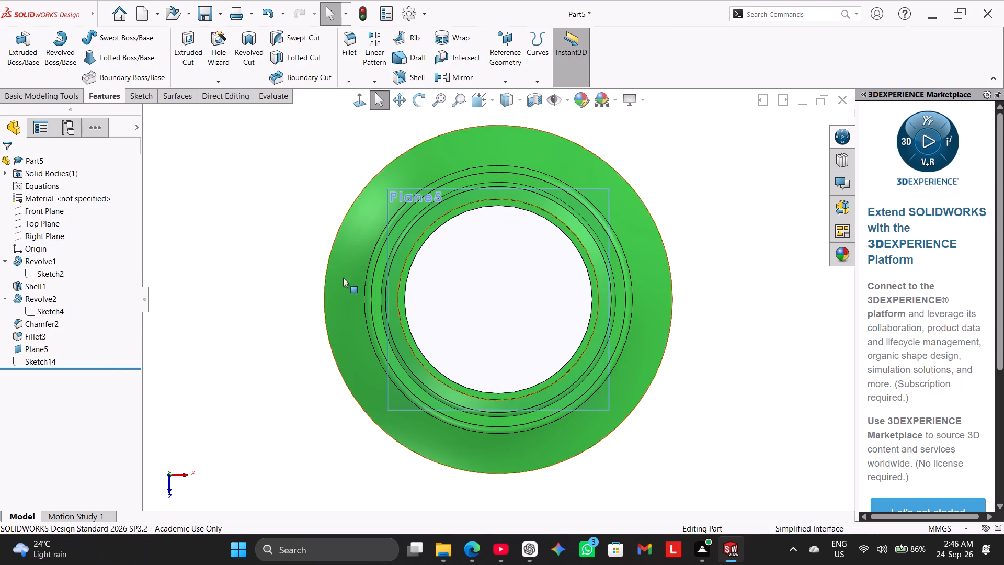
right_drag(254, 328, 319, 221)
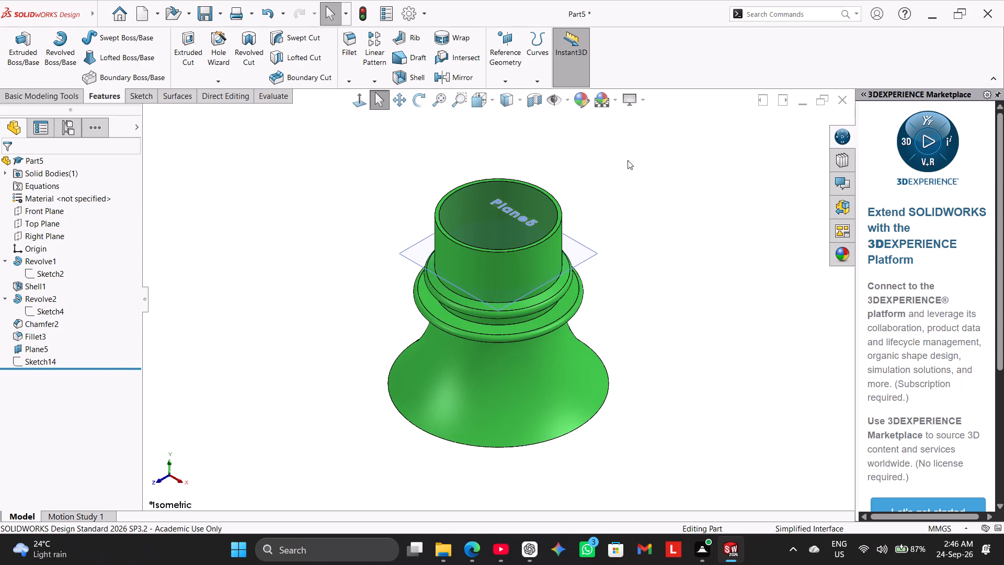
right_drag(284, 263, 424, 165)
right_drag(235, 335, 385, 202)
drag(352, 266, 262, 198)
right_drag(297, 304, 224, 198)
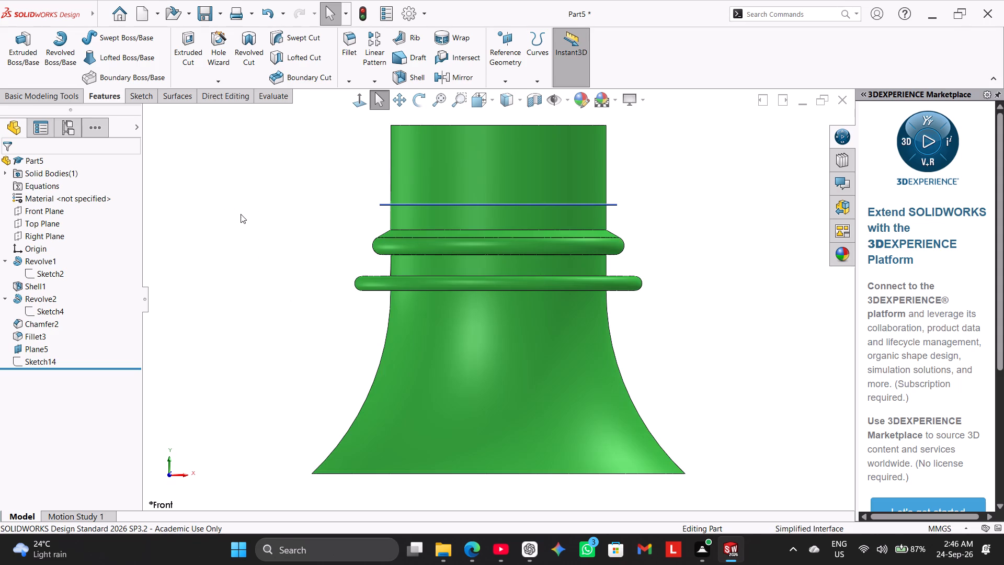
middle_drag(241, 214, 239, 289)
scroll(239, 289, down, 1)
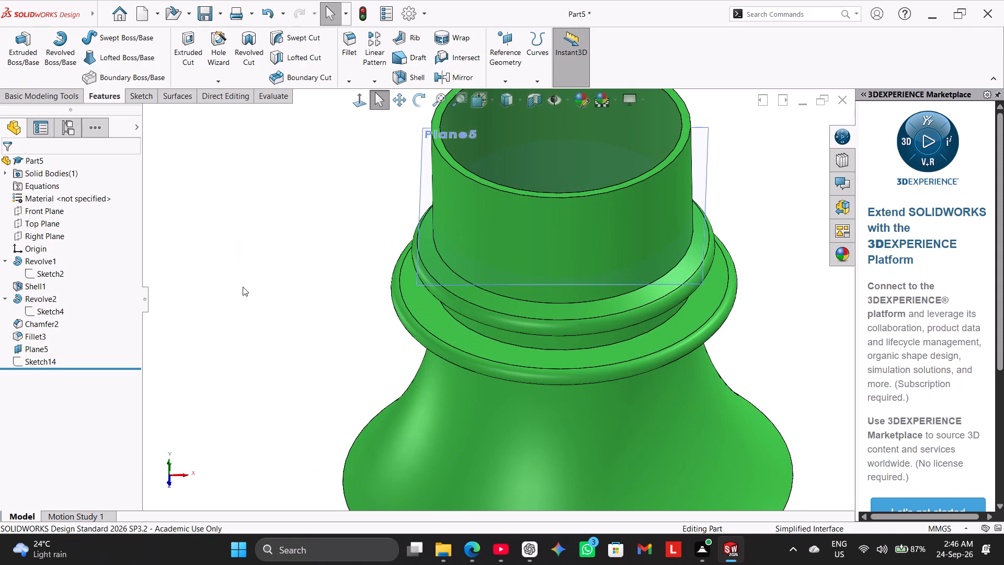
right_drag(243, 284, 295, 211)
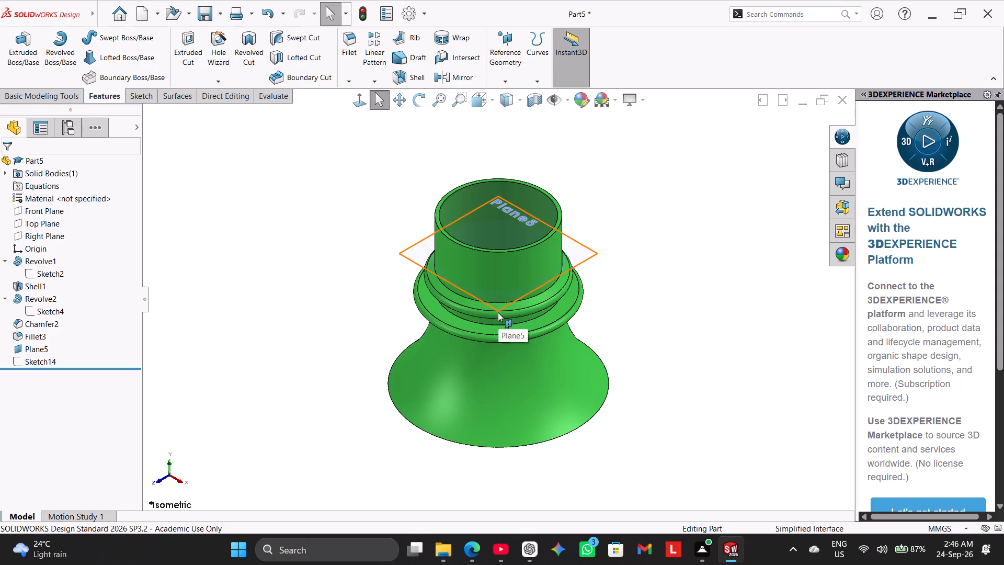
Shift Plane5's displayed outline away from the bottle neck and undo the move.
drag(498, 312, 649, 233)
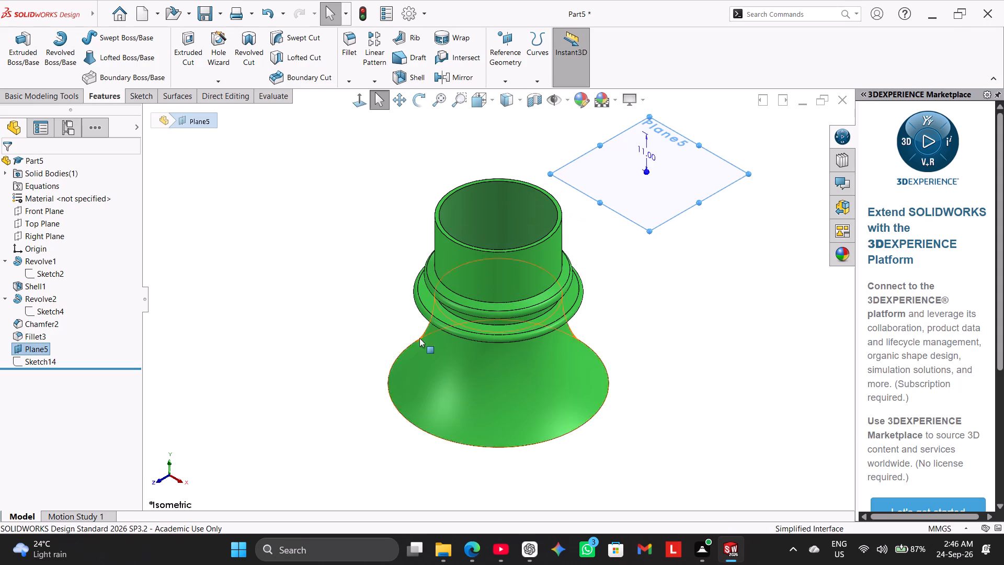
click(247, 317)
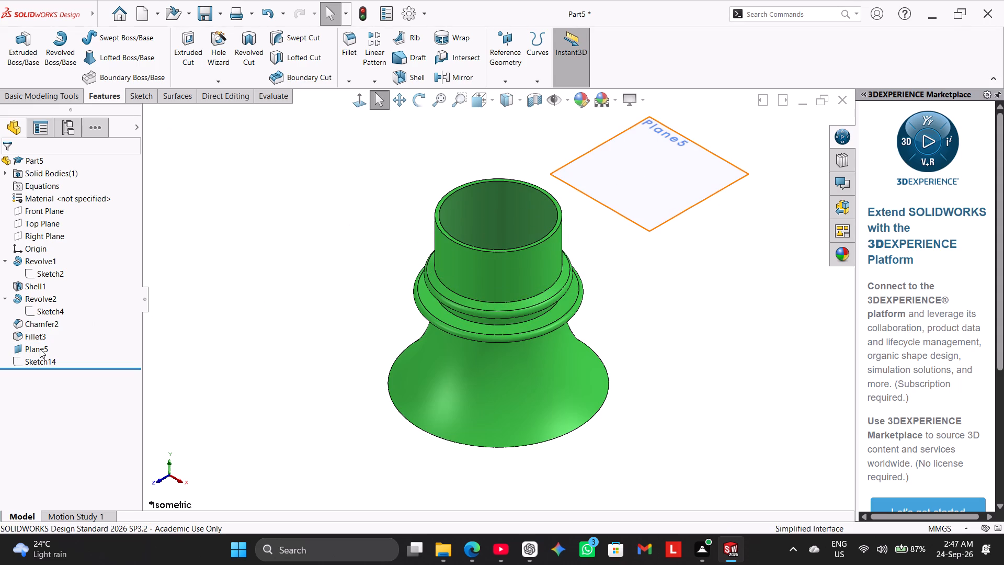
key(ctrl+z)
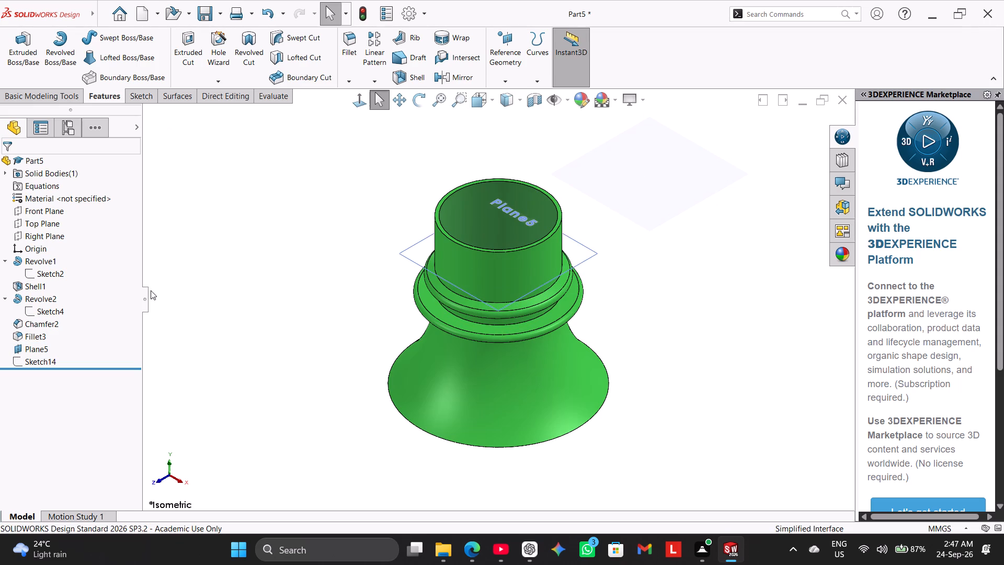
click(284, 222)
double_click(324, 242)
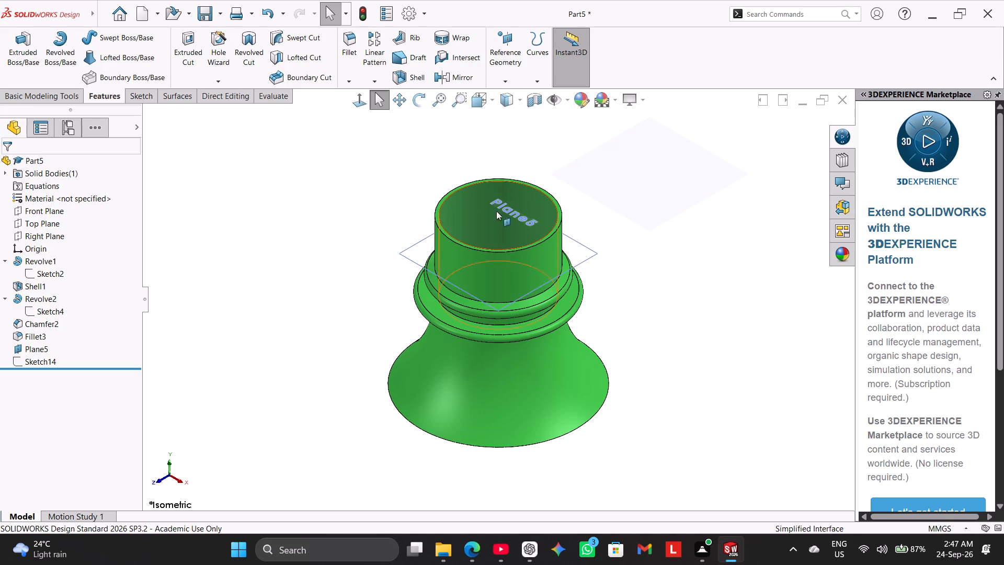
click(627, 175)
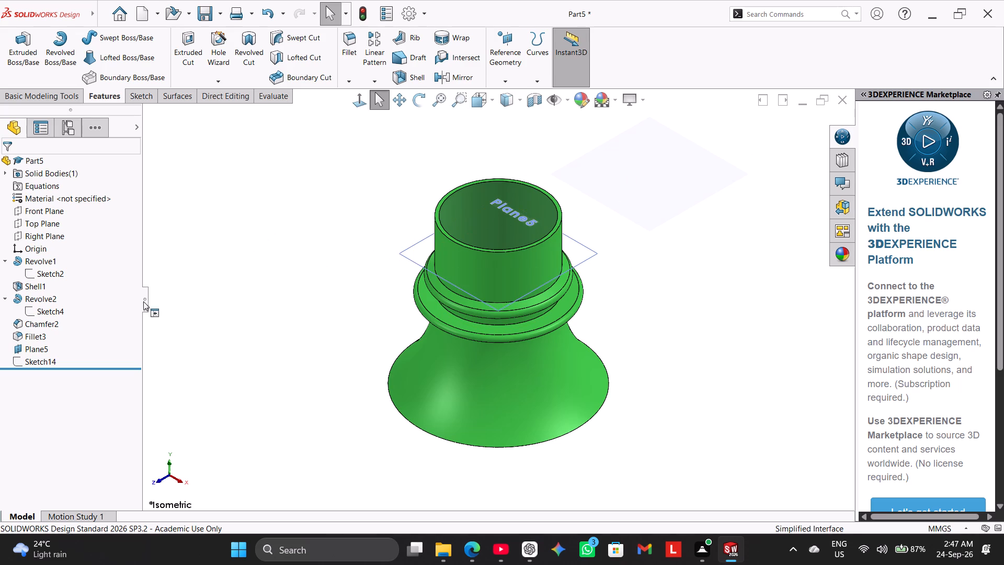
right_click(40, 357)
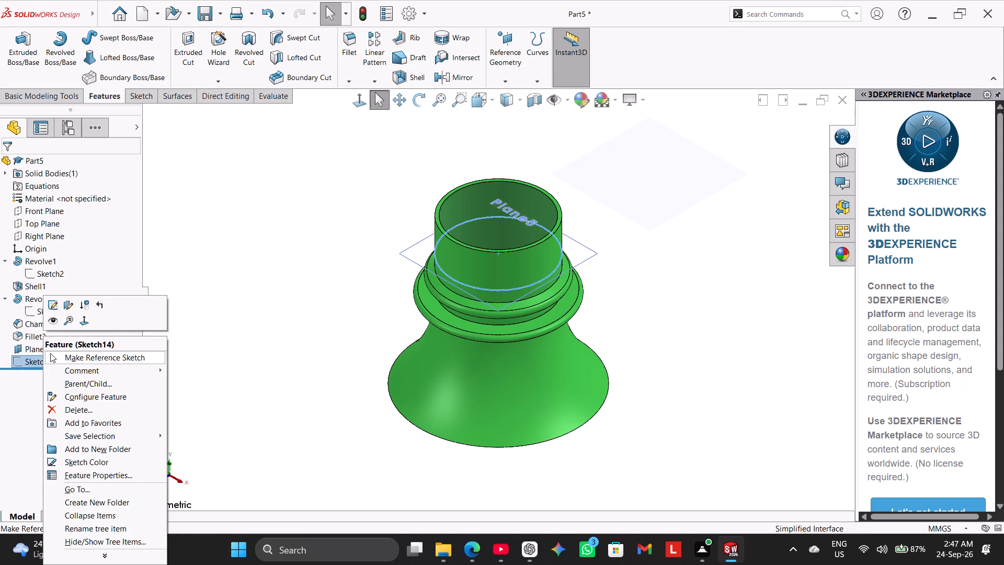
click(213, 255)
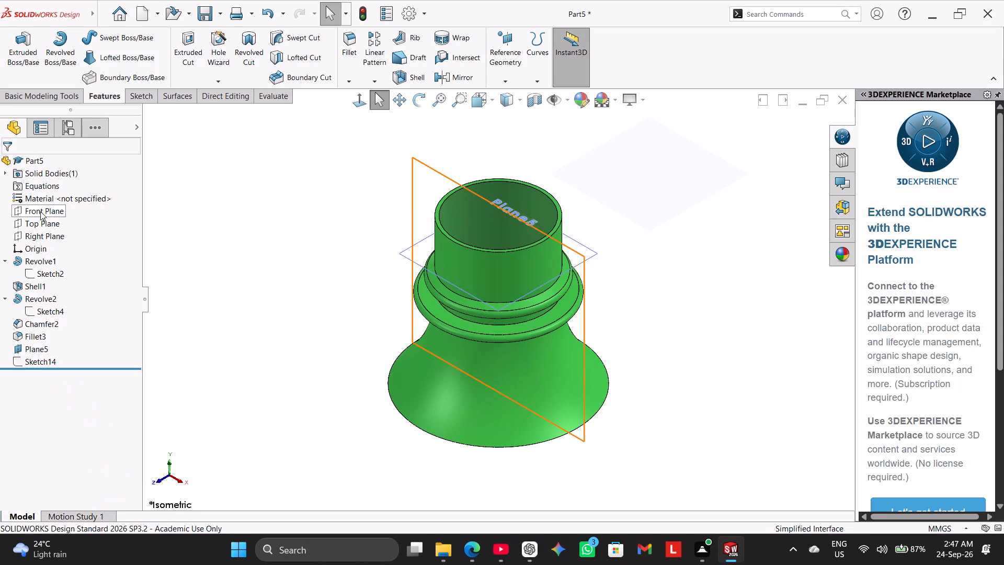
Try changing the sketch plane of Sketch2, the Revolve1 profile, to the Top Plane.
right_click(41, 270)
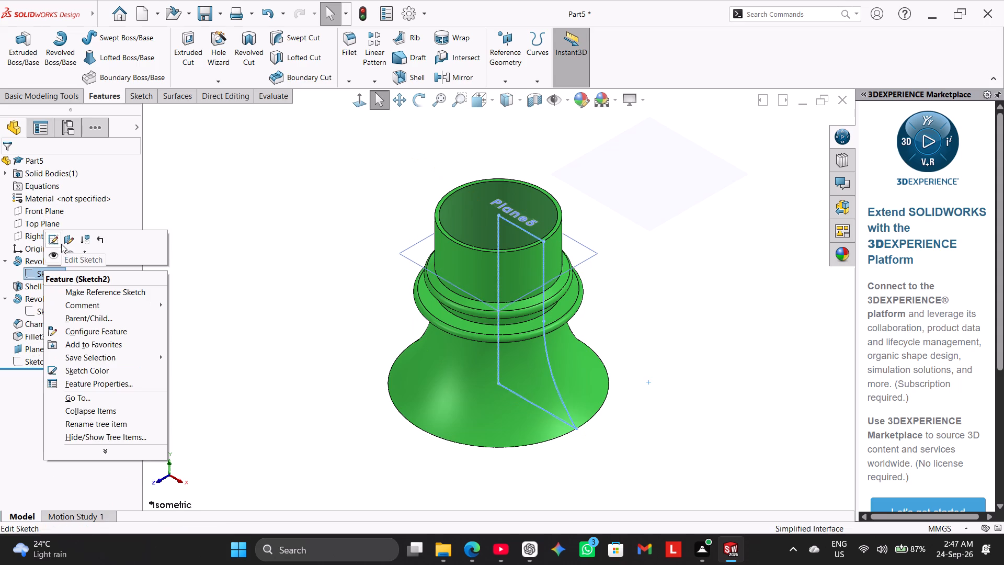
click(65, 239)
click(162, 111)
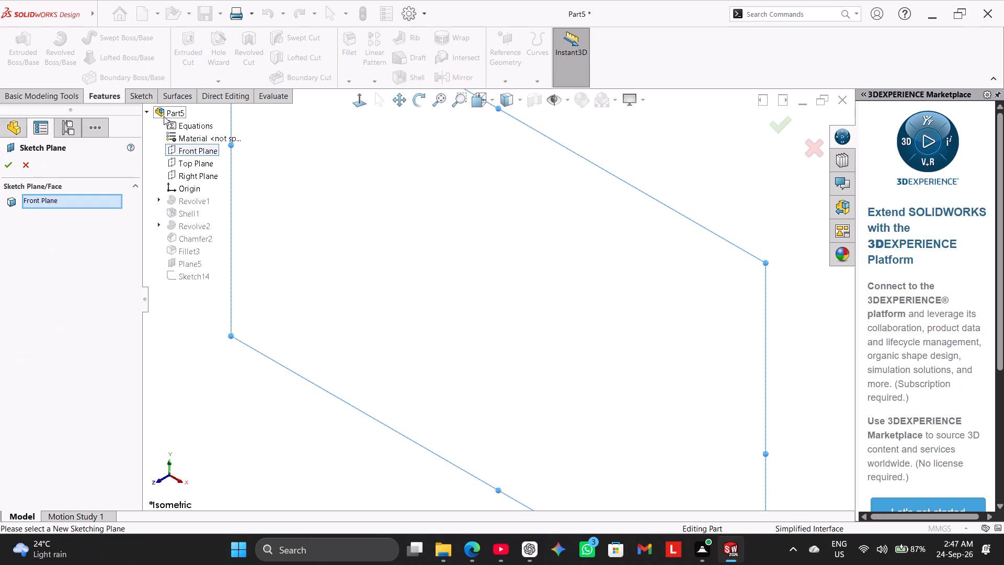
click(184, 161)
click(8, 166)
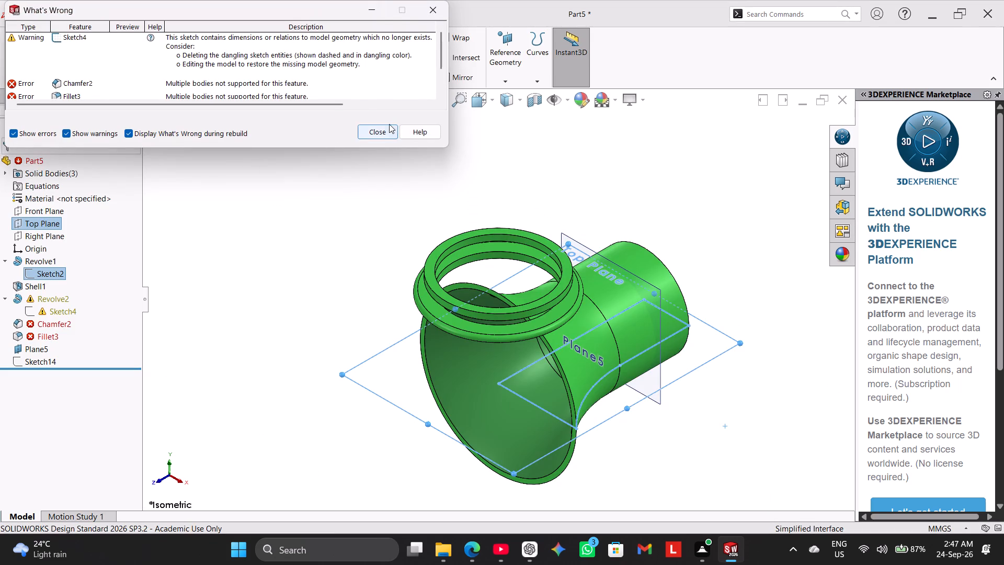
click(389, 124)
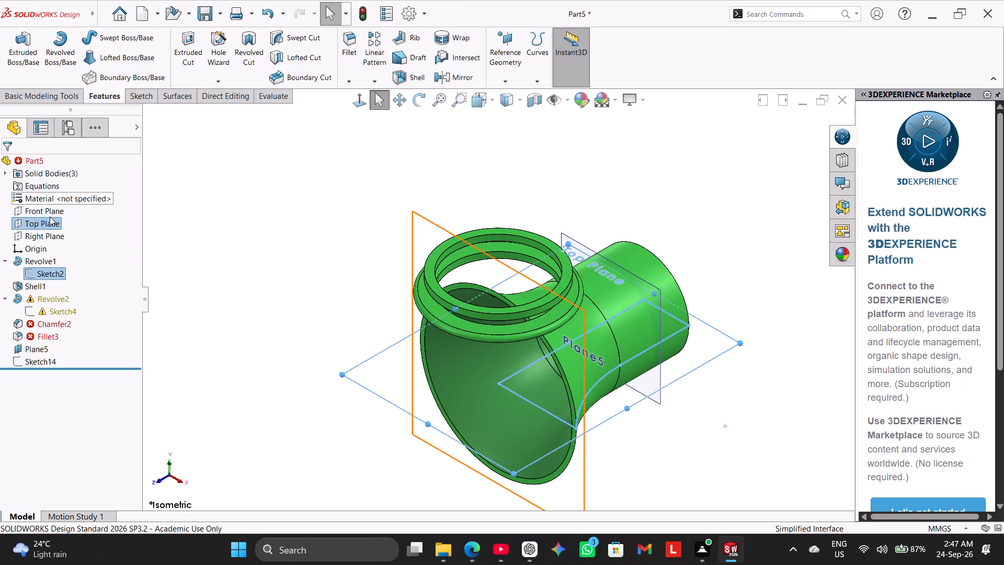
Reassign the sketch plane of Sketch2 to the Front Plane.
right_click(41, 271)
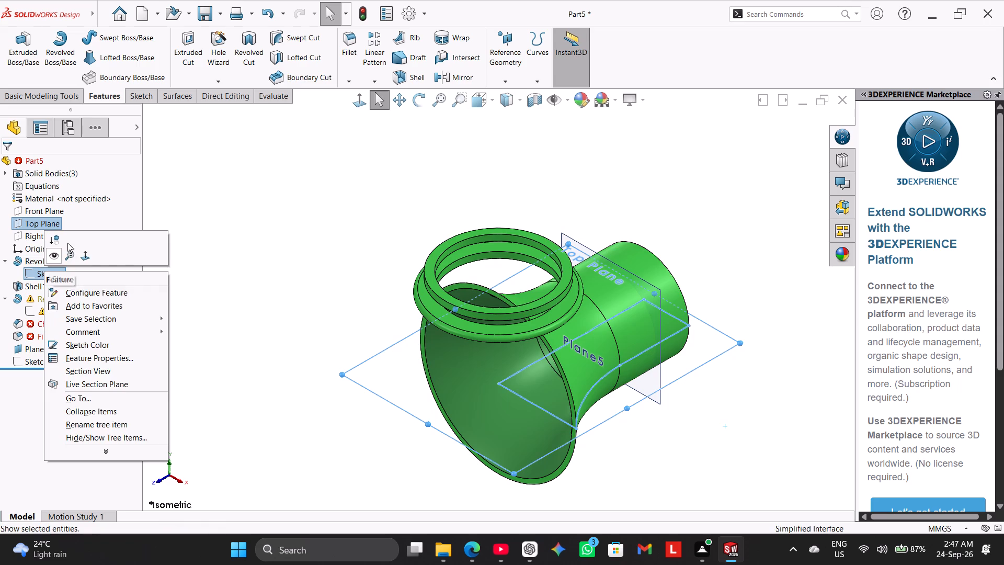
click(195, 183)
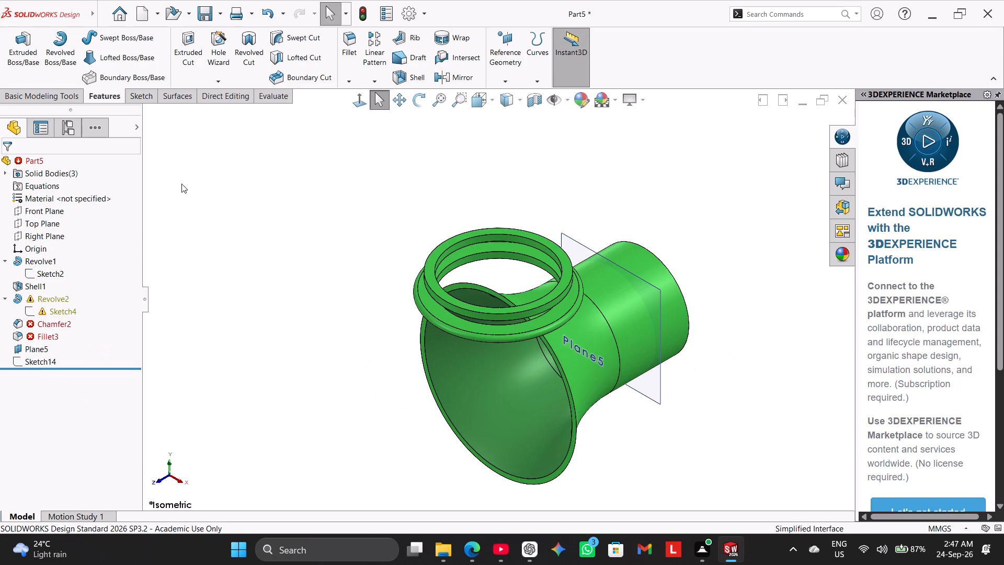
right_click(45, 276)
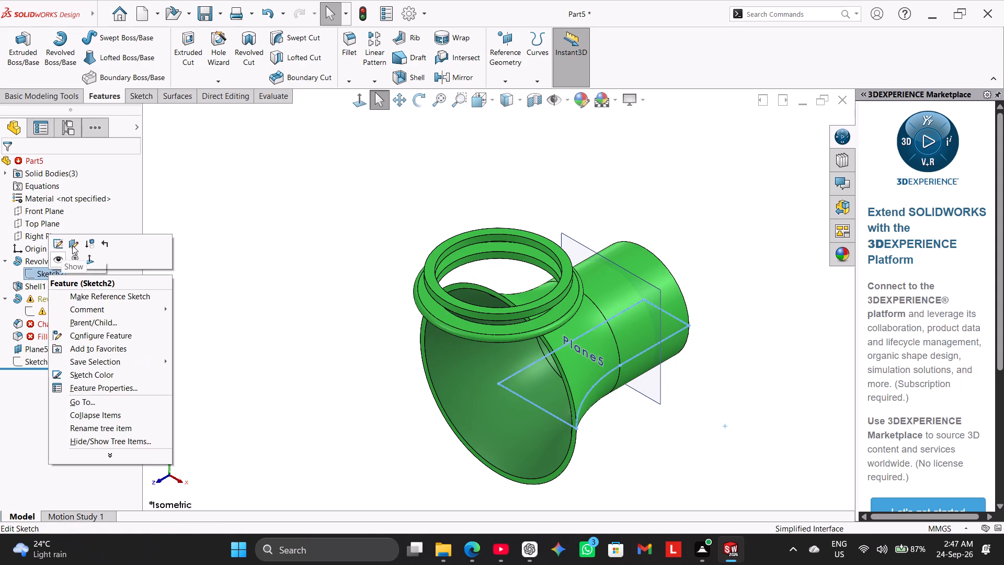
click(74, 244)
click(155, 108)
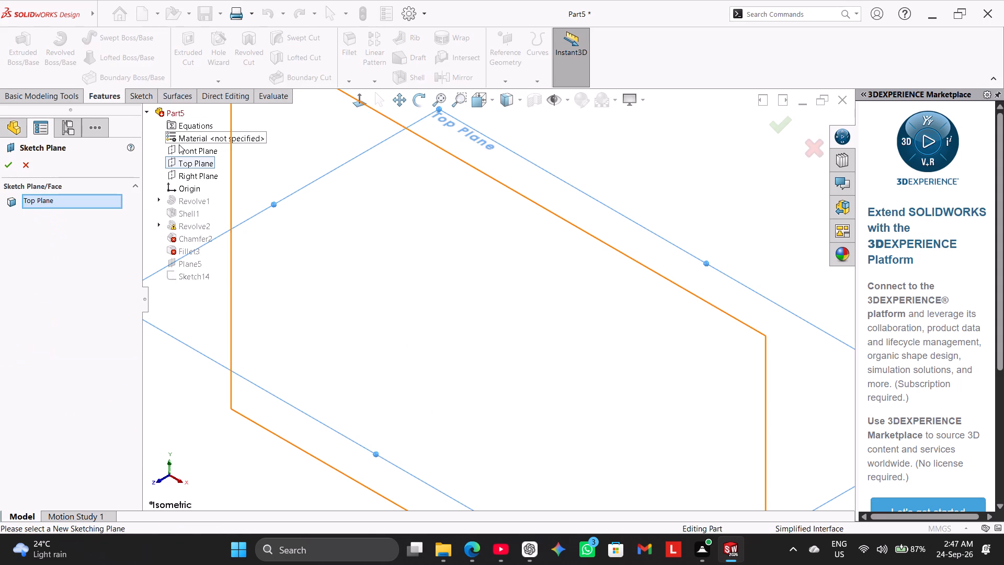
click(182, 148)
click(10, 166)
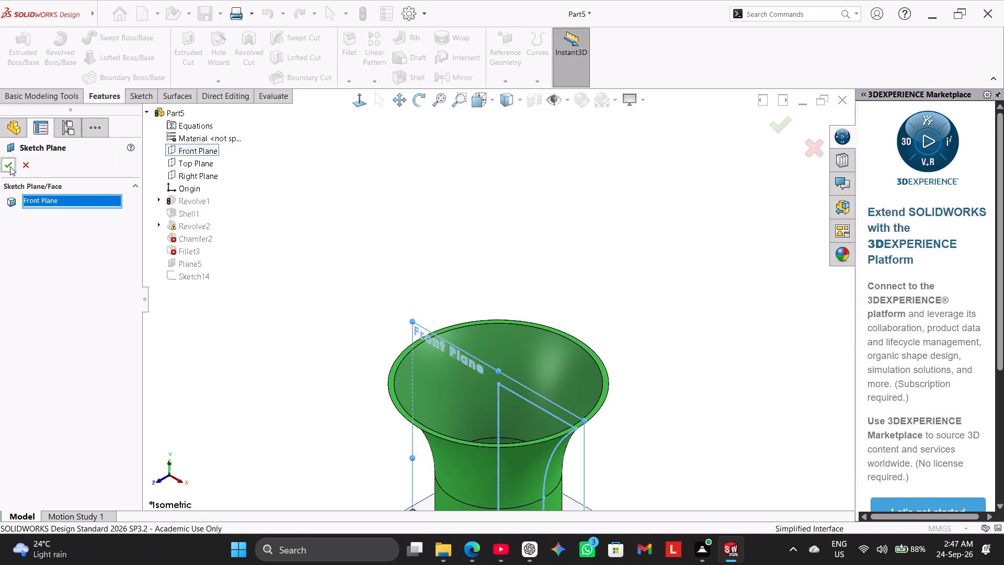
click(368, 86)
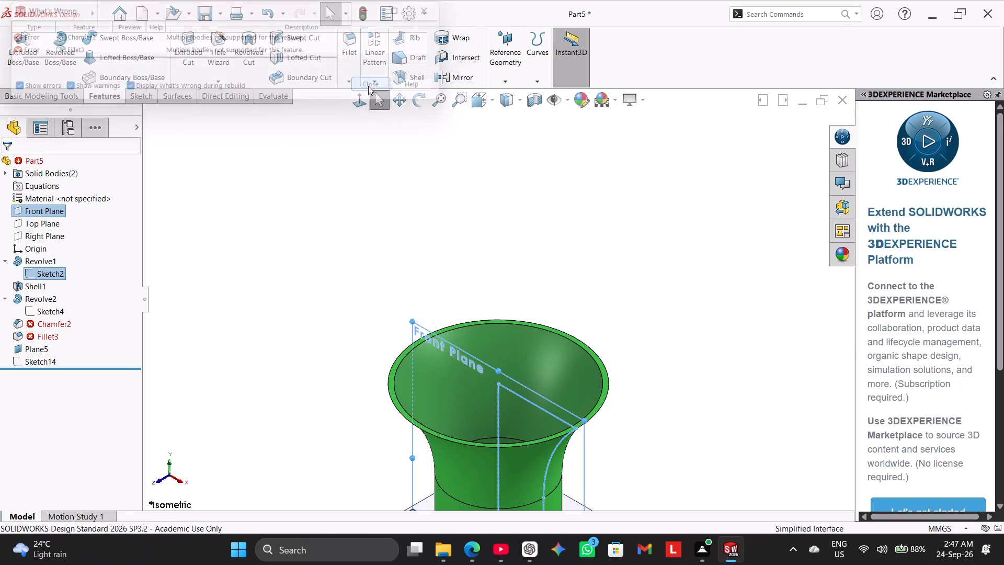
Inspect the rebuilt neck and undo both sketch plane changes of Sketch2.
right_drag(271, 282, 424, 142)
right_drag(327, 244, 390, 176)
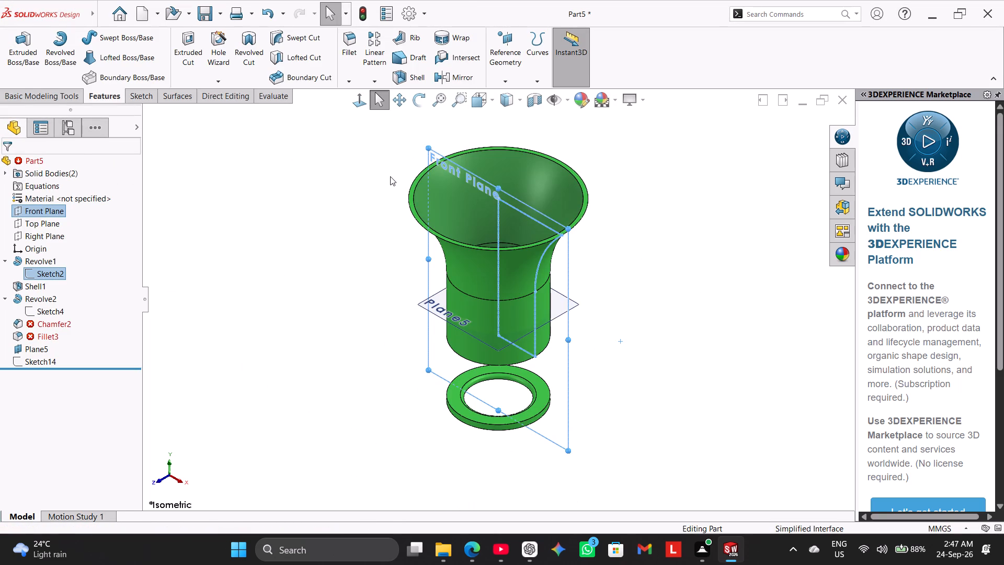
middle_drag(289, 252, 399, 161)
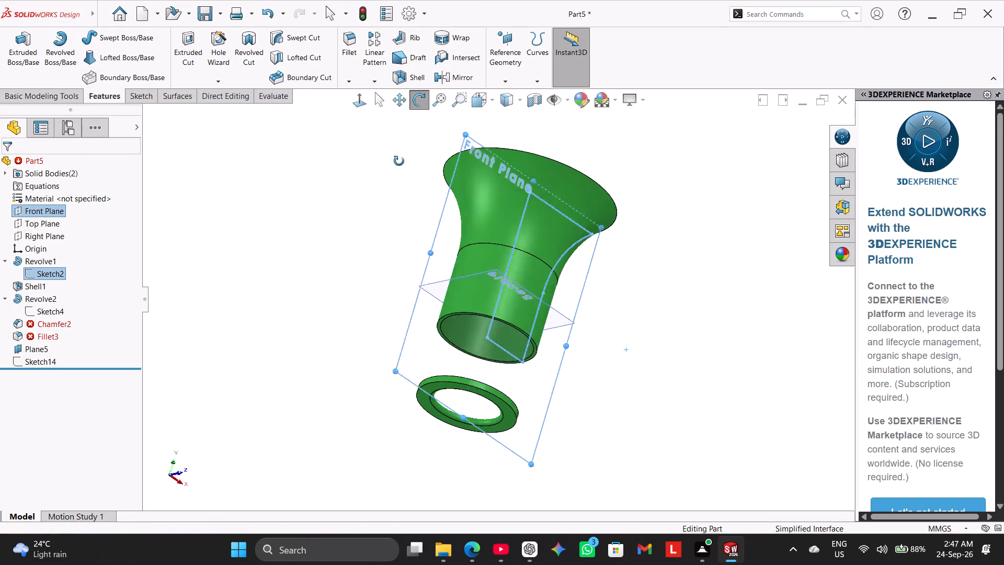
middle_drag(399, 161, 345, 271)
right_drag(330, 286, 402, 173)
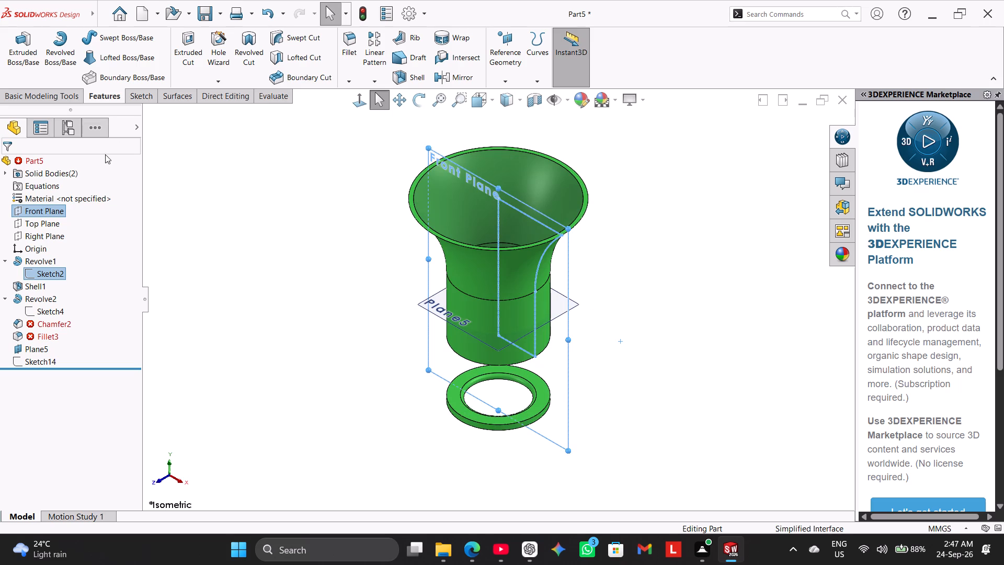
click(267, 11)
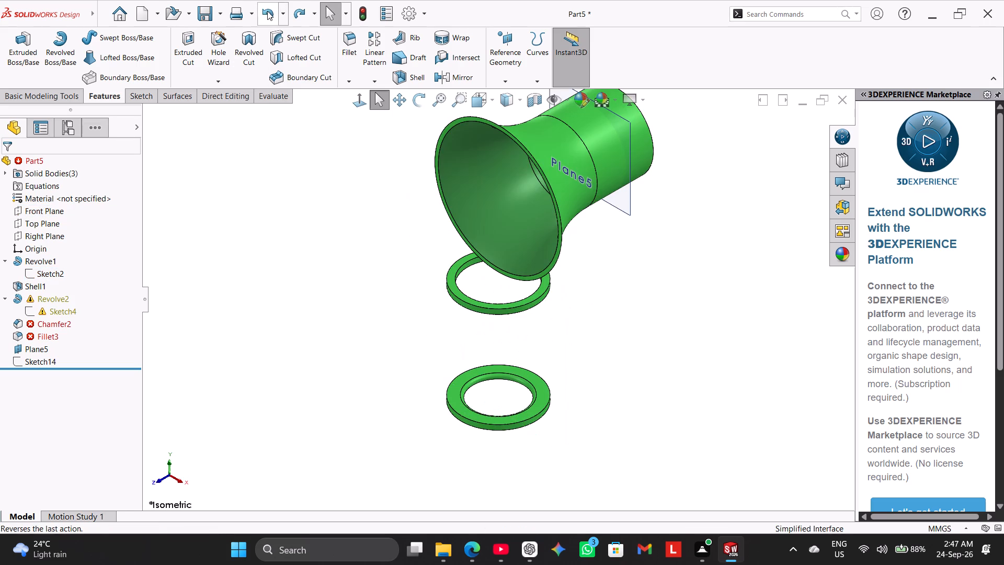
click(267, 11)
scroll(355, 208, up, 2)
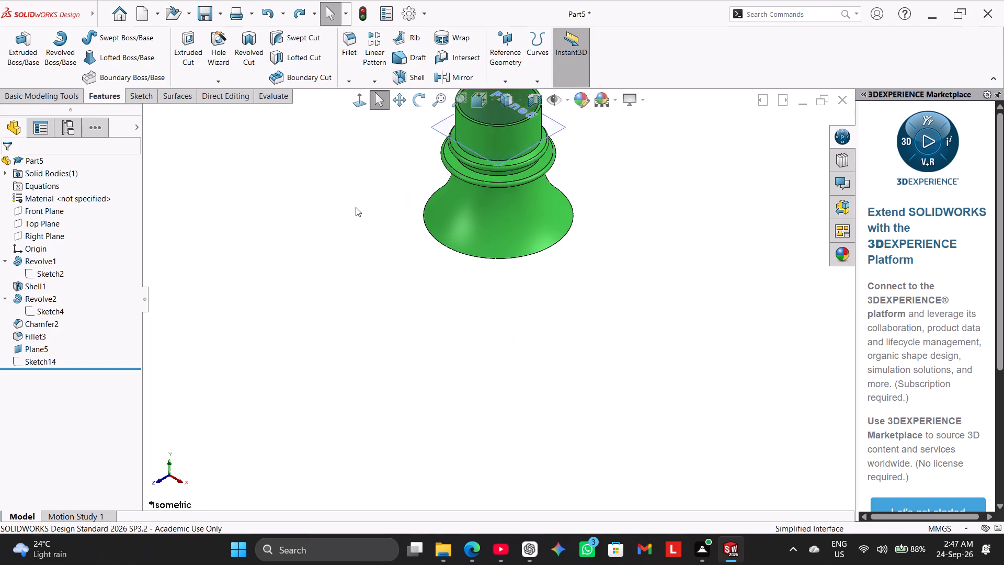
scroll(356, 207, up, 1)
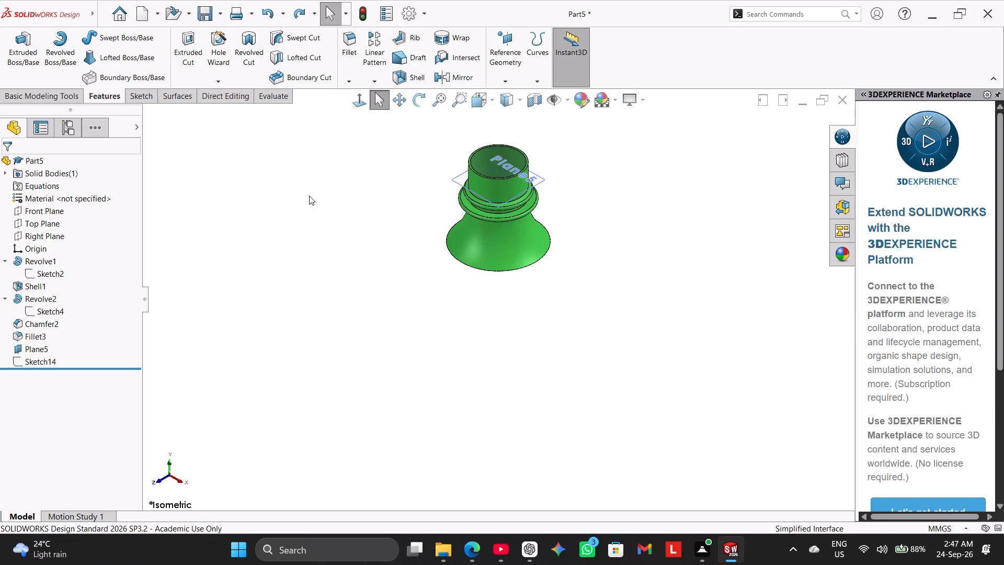
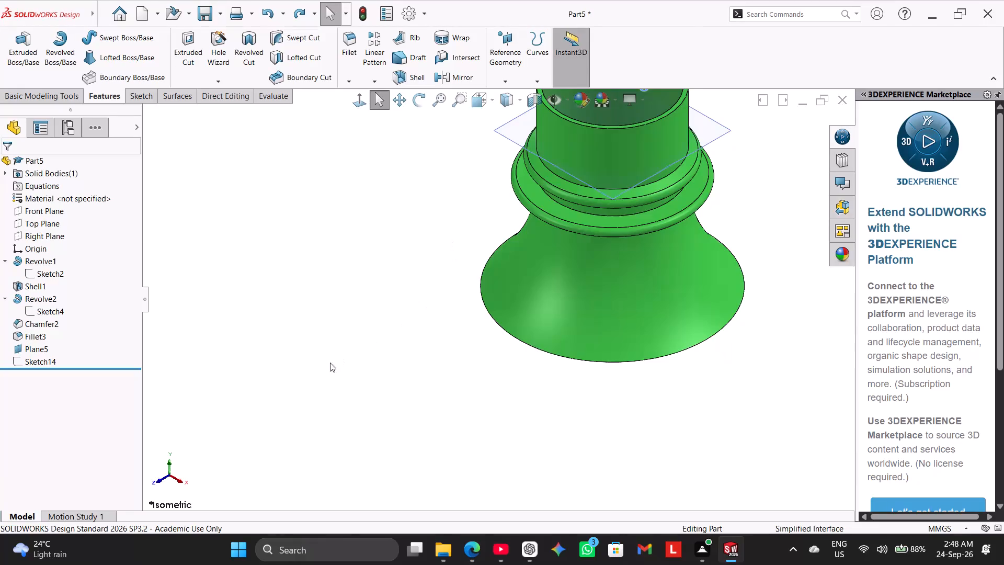
Examine the flared revolved part in isometric, left and front views.
right_drag(330, 363, 542, 175)
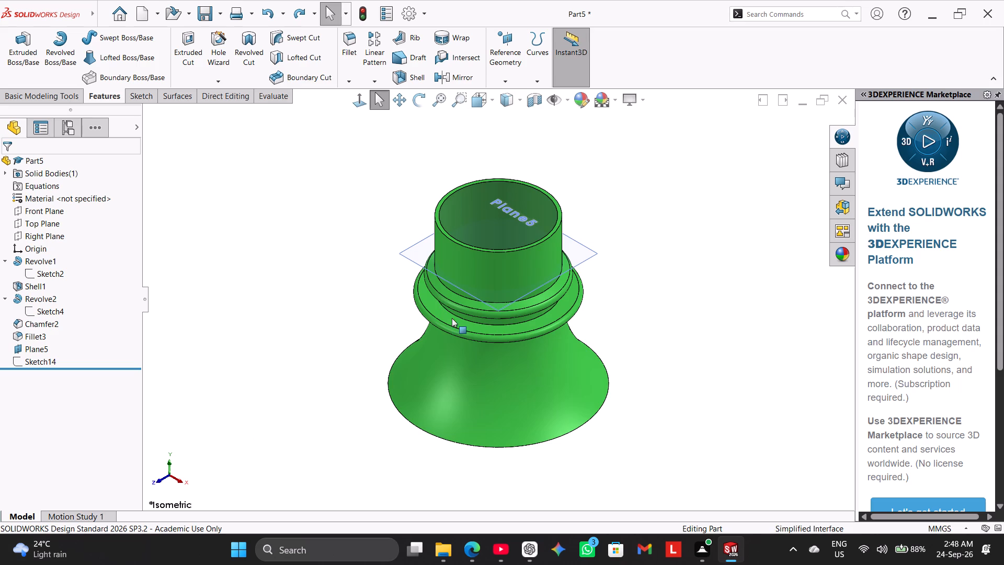
right_drag(257, 301, 366, 165)
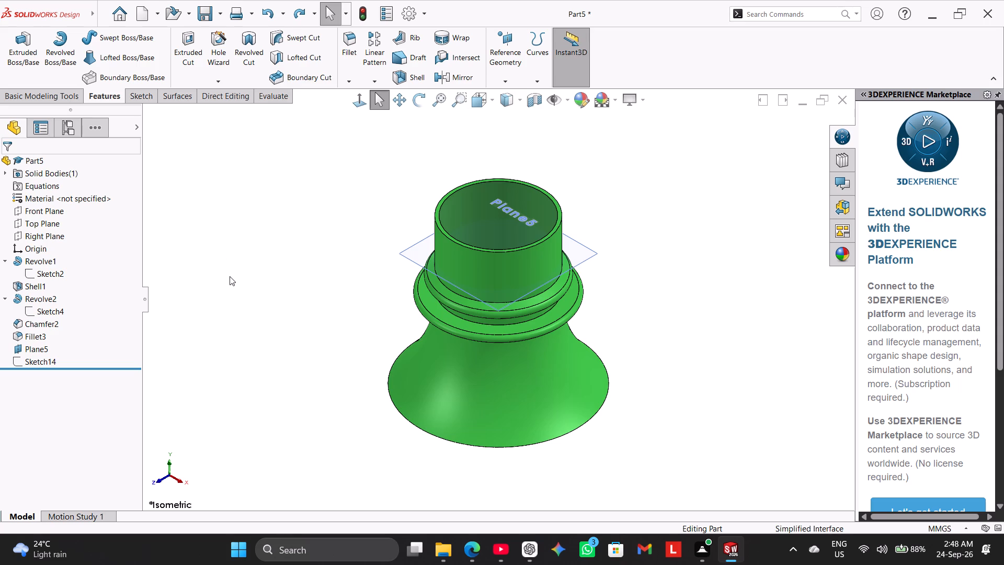
right_drag(346, 265, 173, 264)
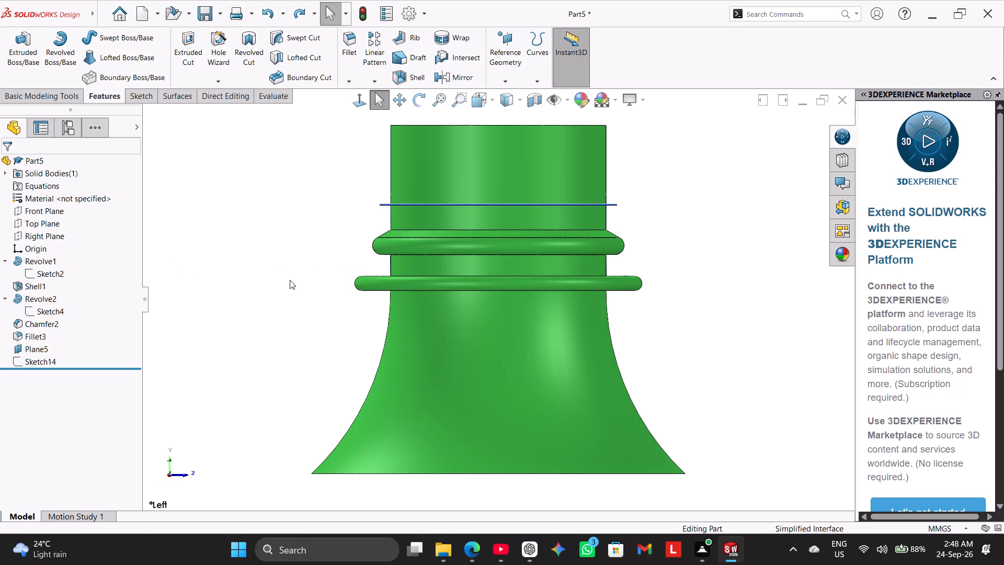
right_drag(290, 280, 224, 272)
right_drag(247, 258, 325, 217)
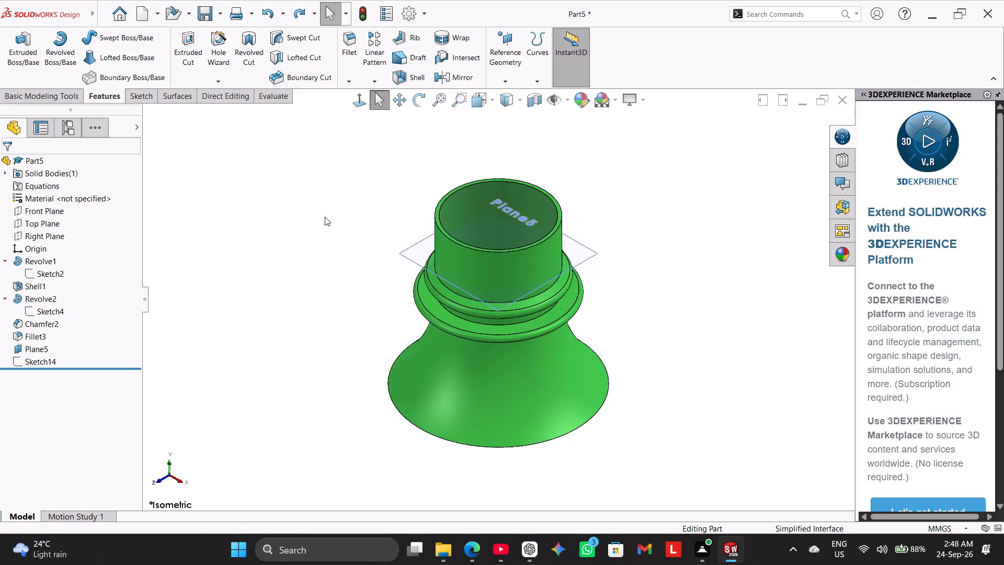
right_drag(325, 217, 337, 163)
right_drag(315, 215, 276, 172)
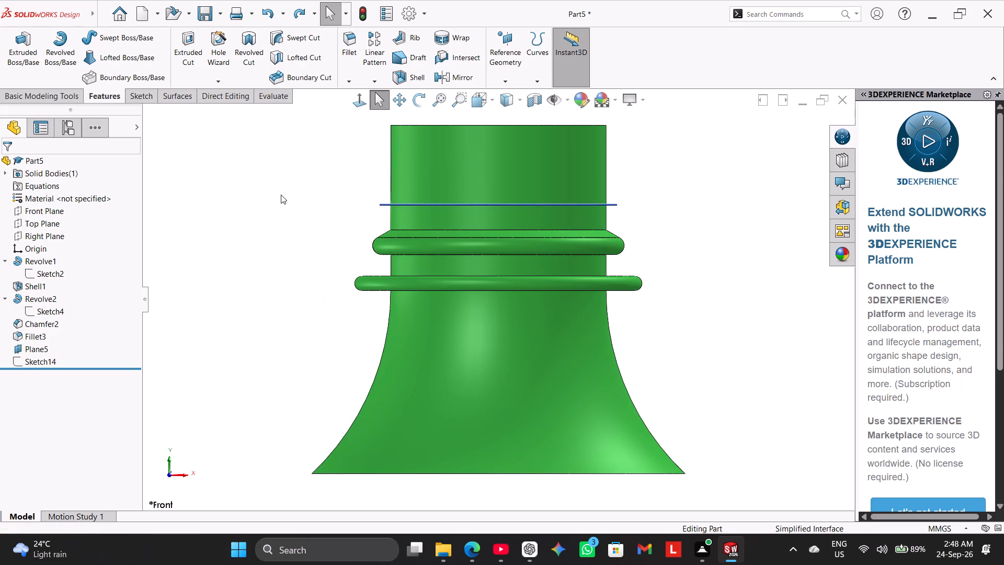
right_drag(278, 236, 343, 165)
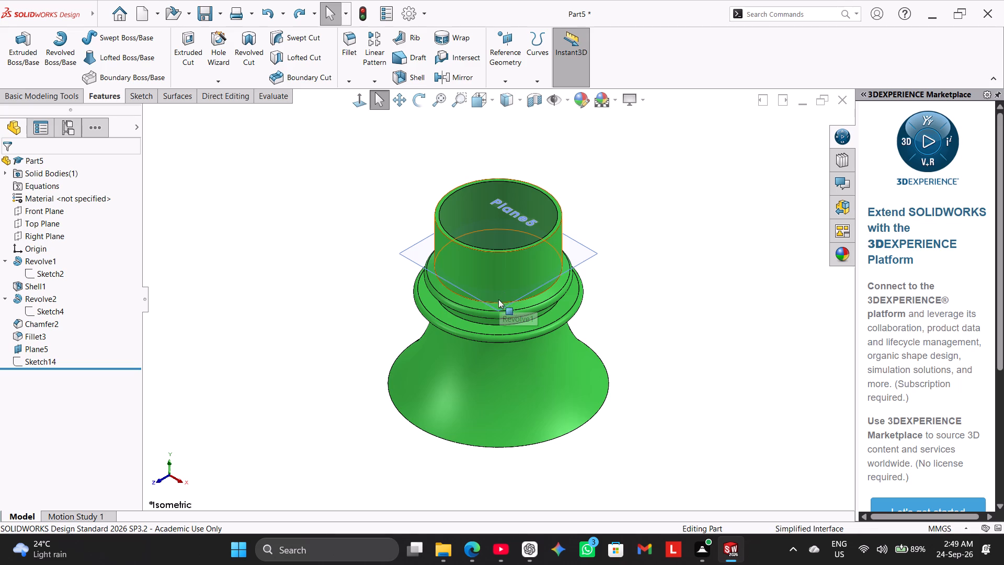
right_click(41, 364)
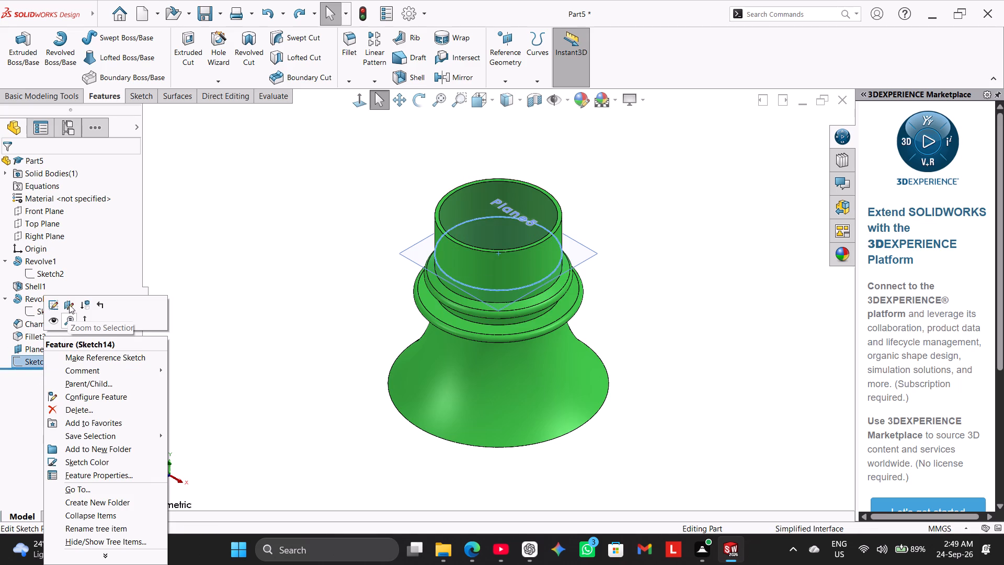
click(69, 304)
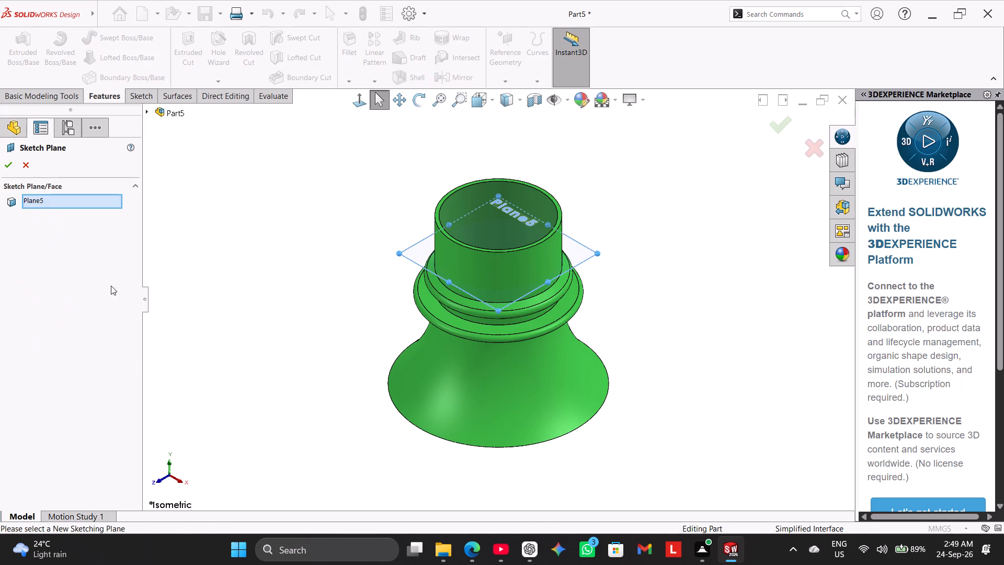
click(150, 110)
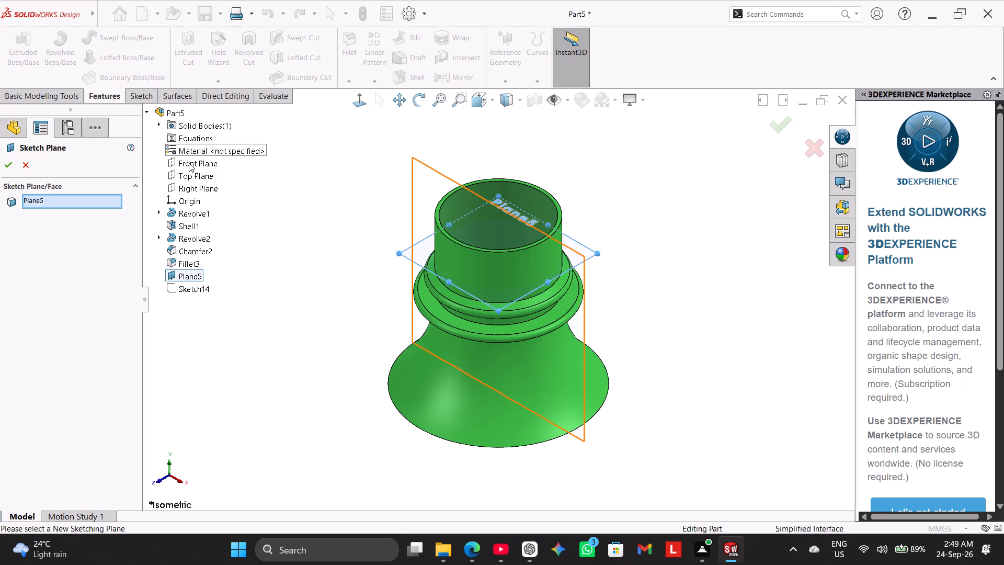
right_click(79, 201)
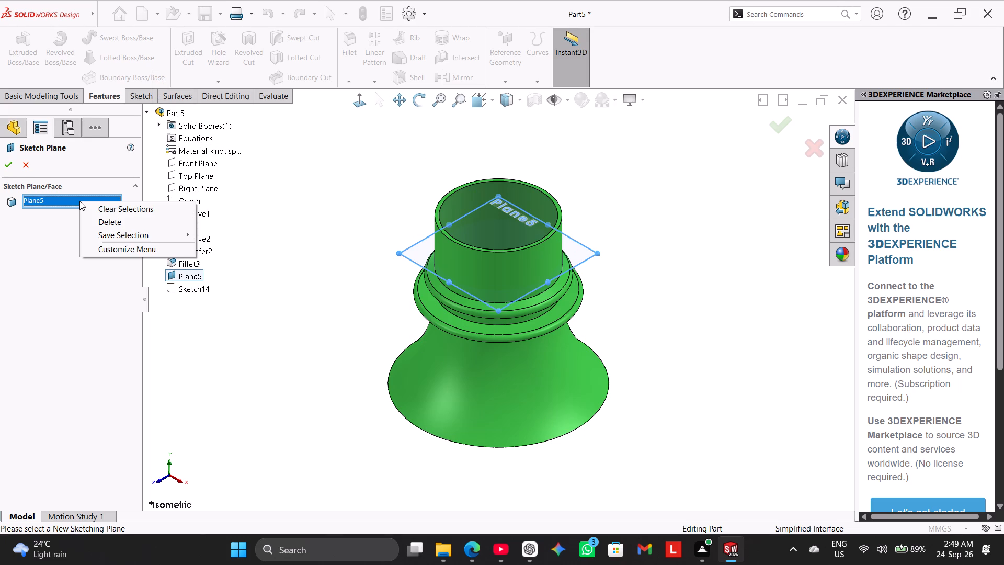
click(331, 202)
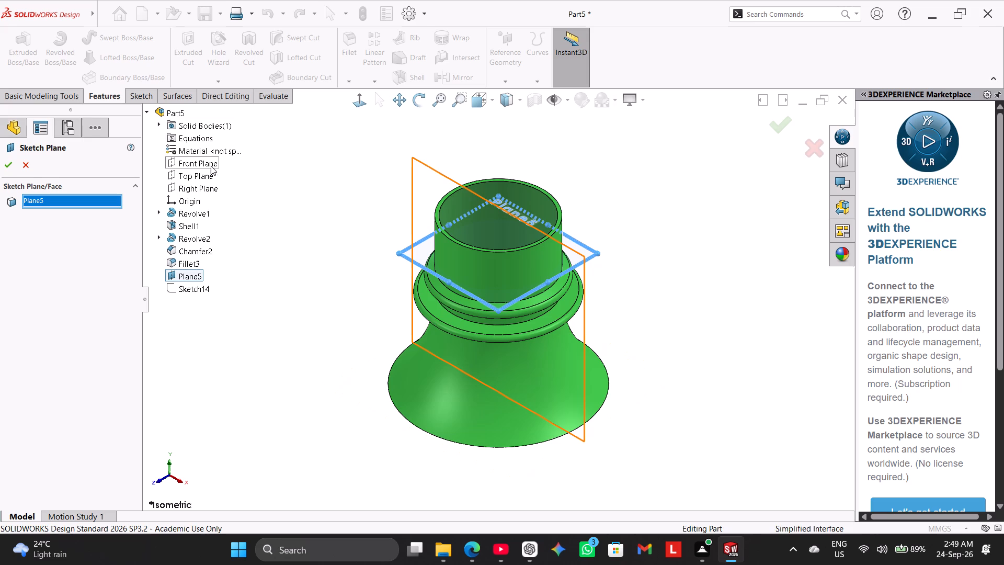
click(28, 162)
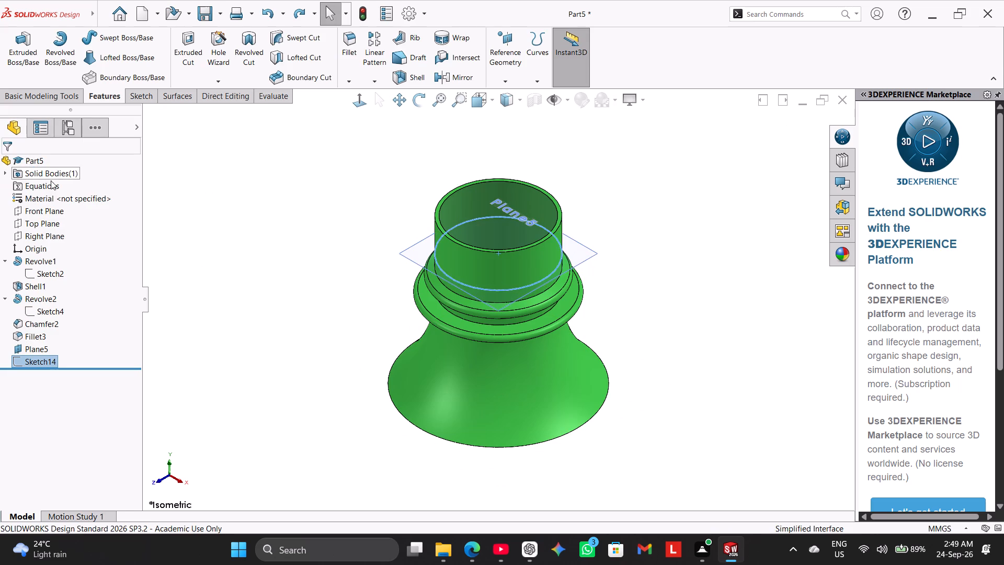
Move Sketch2, the profile of the Revolve1 body, from the Front Plane to the Right Plane.
click(53, 278)
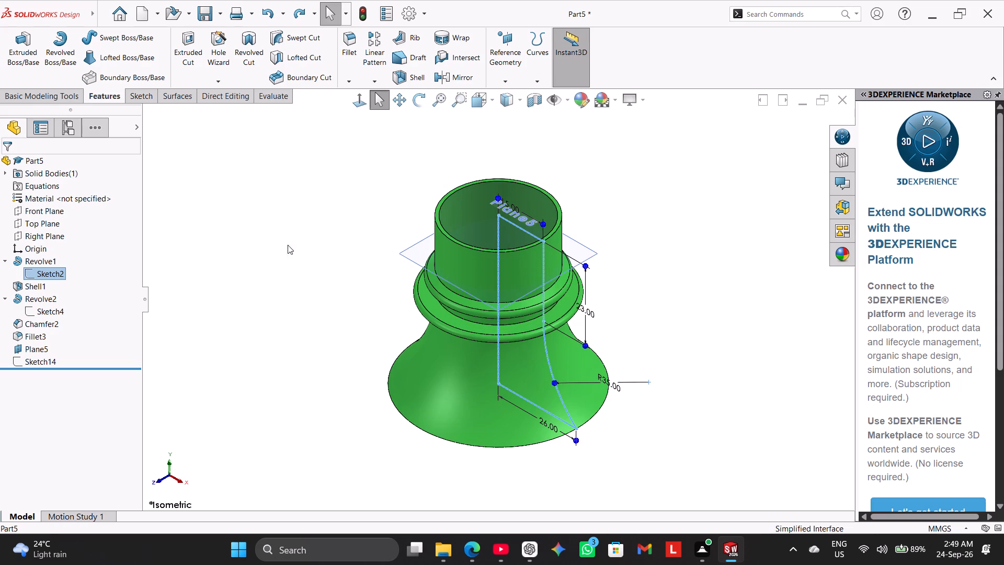
right_click(55, 274)
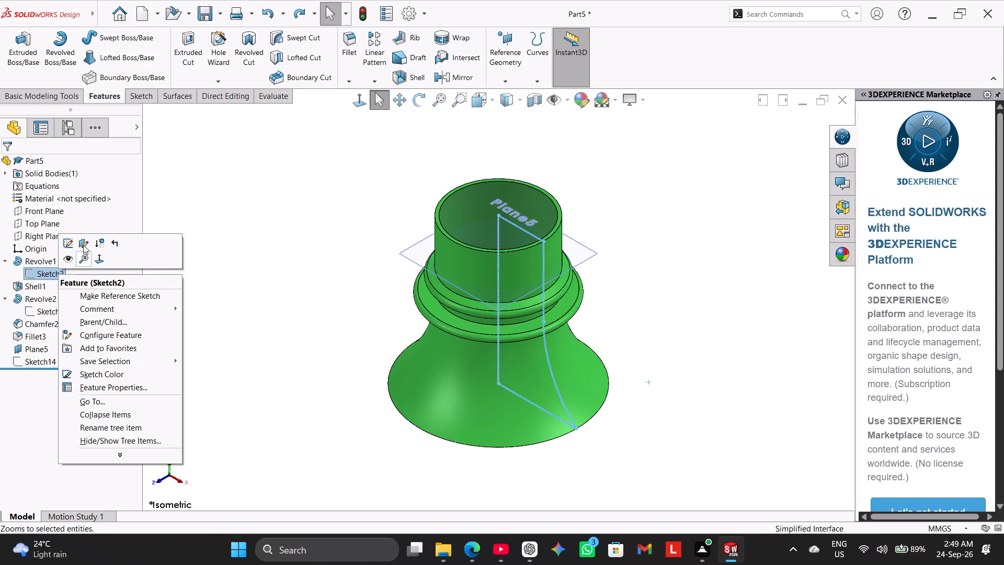
click(85, 241)
click(147, 104)
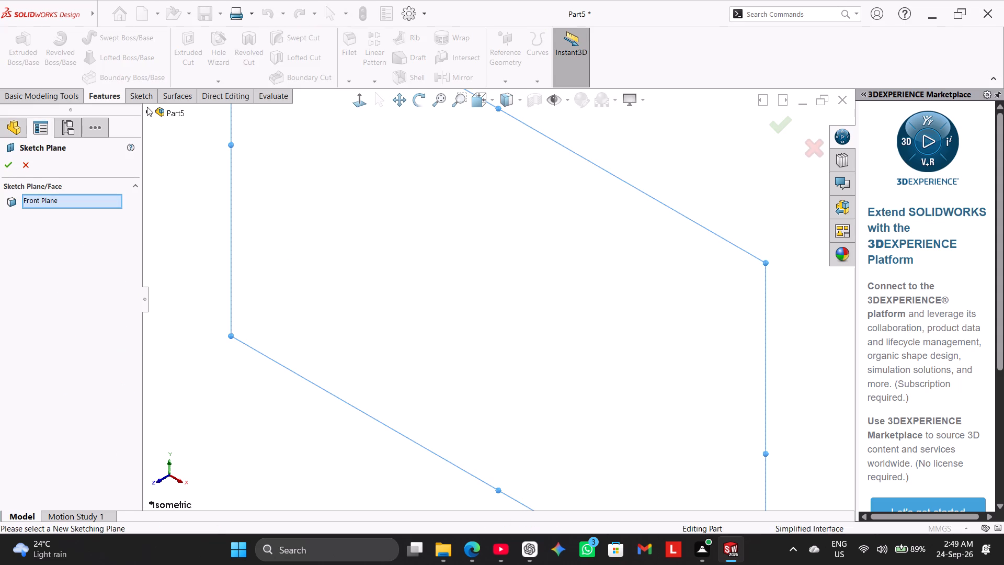
click(147, 107)
click(192, 176)
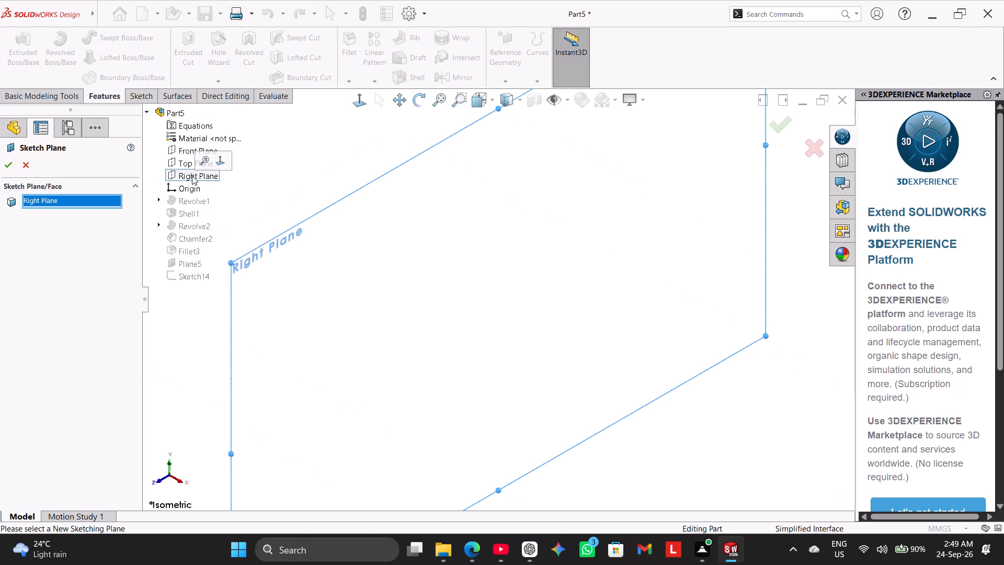
click(225, 156)
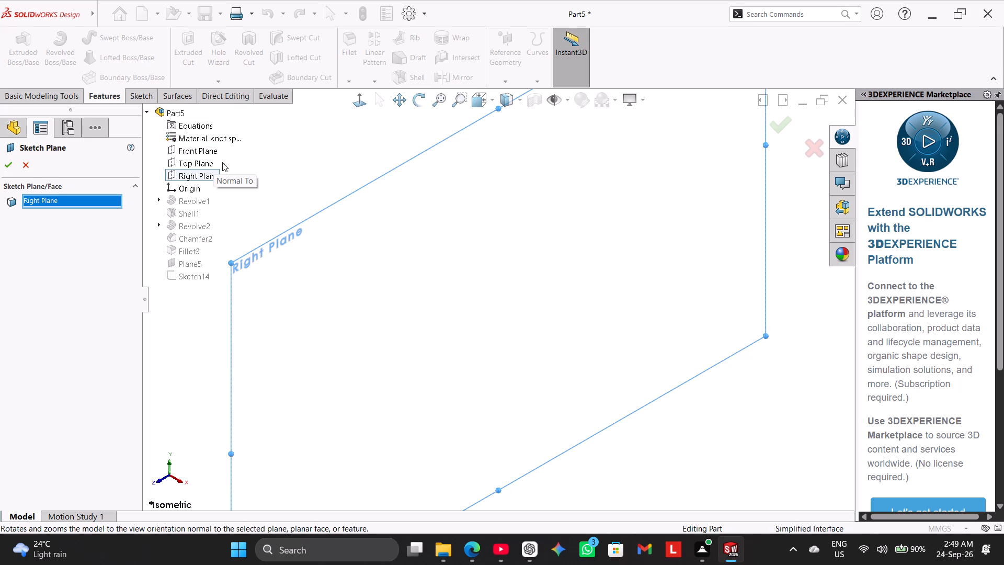
right_click(203, 176)
click(232, 160)
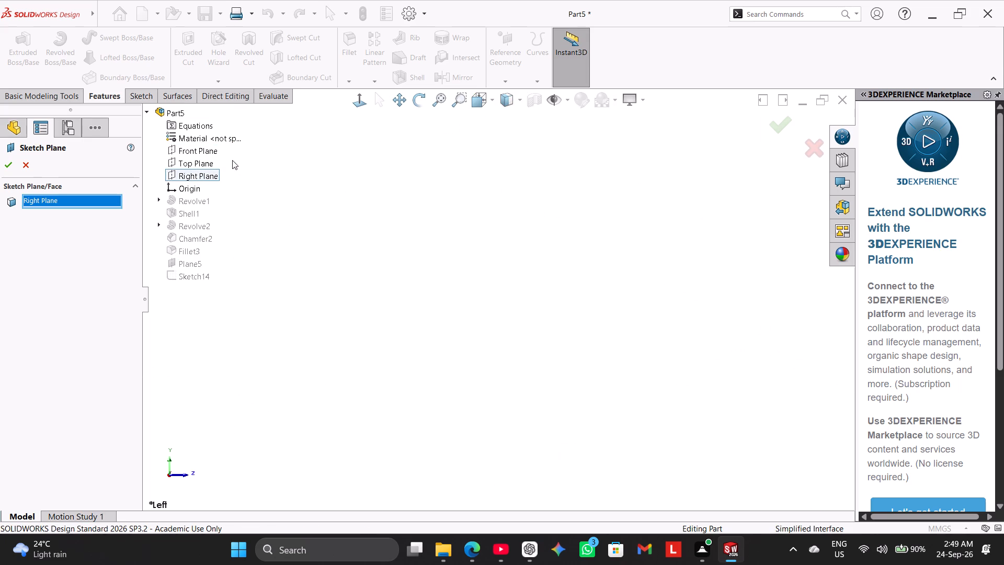
click(7, 164)
Examine the rebuilt body and its relocated profile sketch in isometric view, then clear the selection.
right_drag(175, 287, 317, 211)
scroll(241, 255, up, 1)
middle_drag(243, 234, 289, 311)
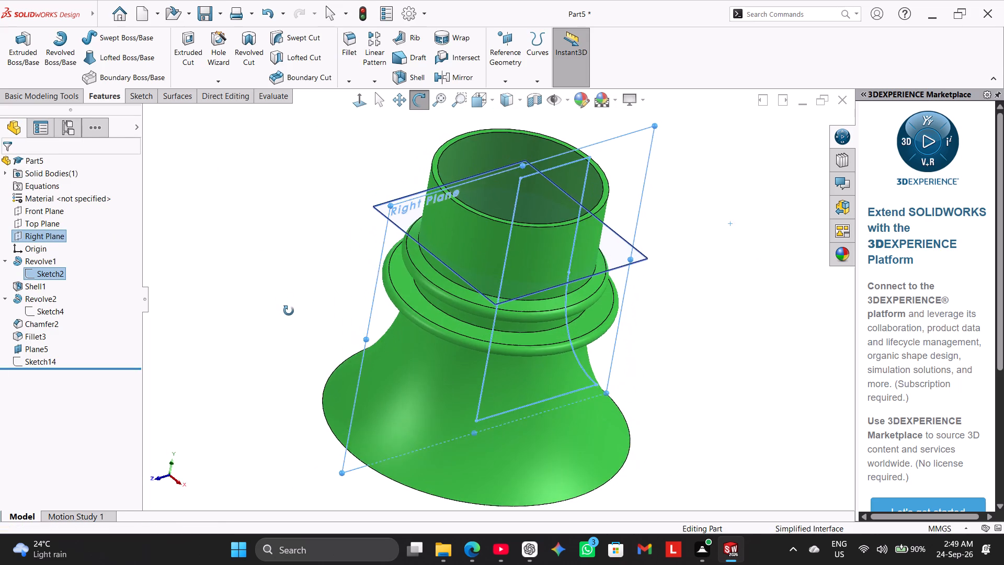
middle_drag(289, 311, 262, 279)
right_drag(248, 288, 298, 214)
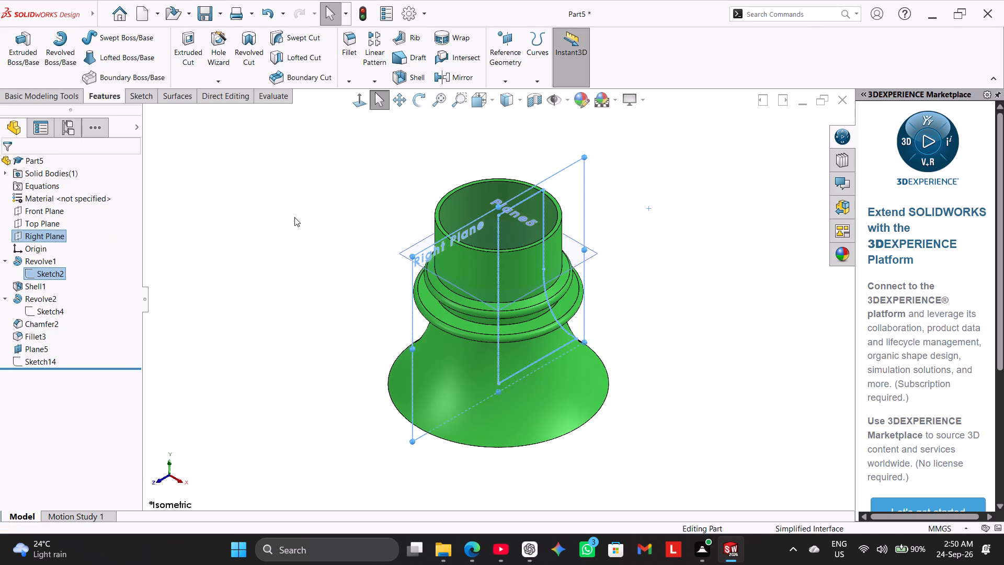
right_drag(263, 278, 371, 198)
click(109, 251)
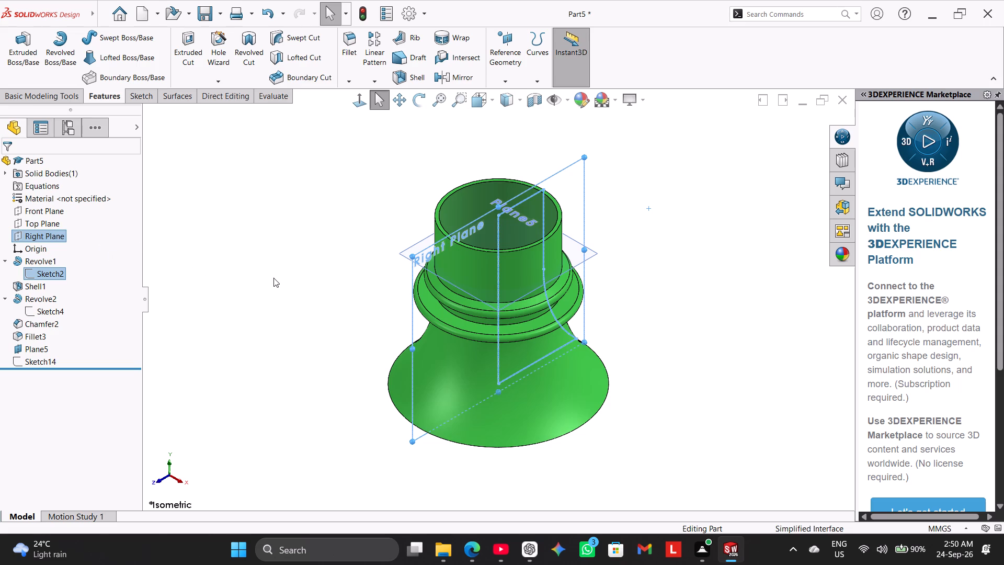
click(273, 278)
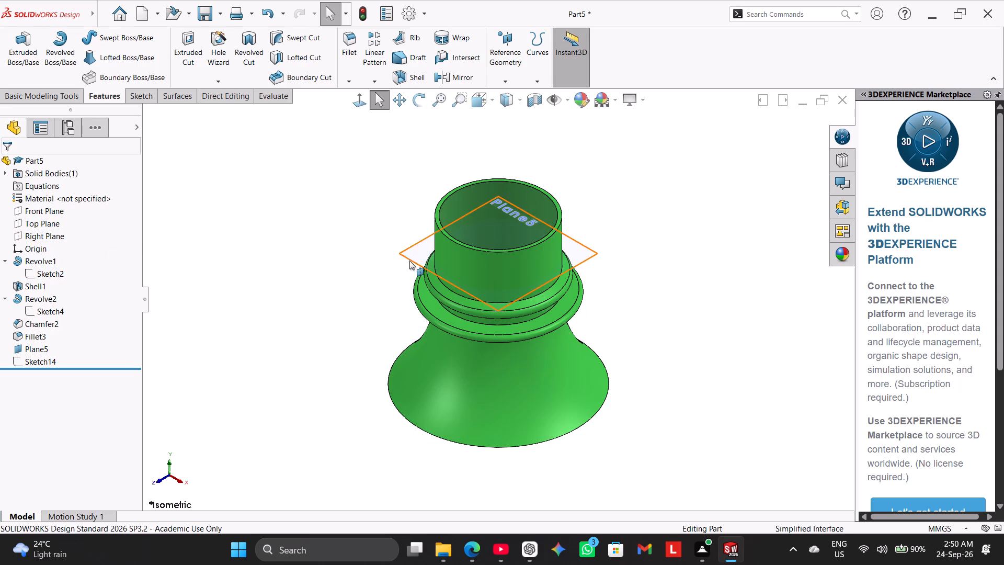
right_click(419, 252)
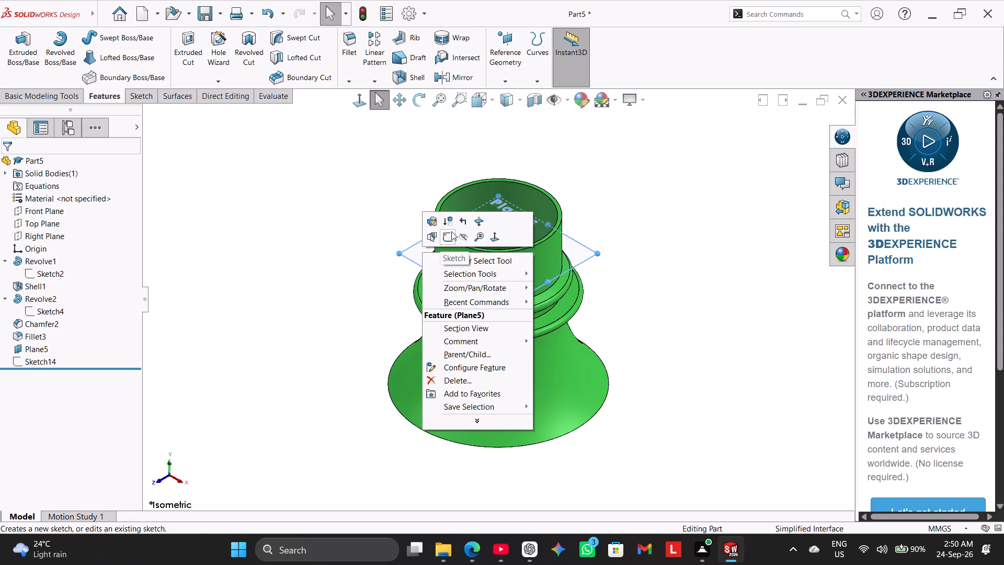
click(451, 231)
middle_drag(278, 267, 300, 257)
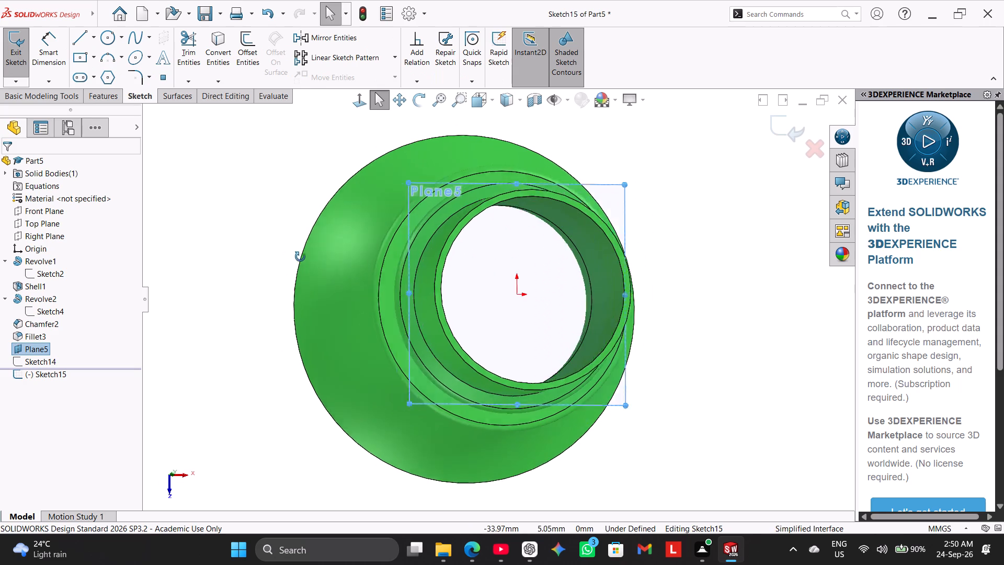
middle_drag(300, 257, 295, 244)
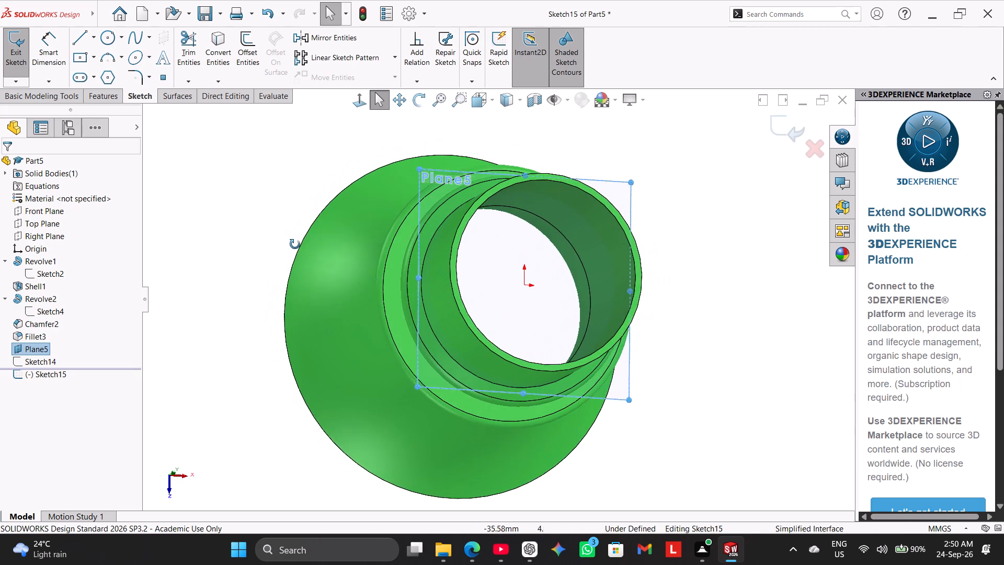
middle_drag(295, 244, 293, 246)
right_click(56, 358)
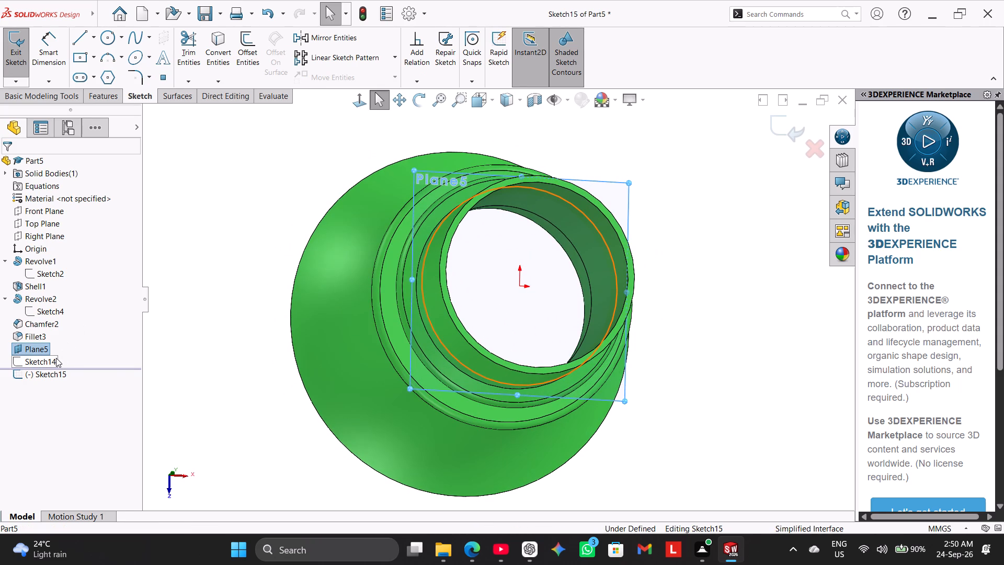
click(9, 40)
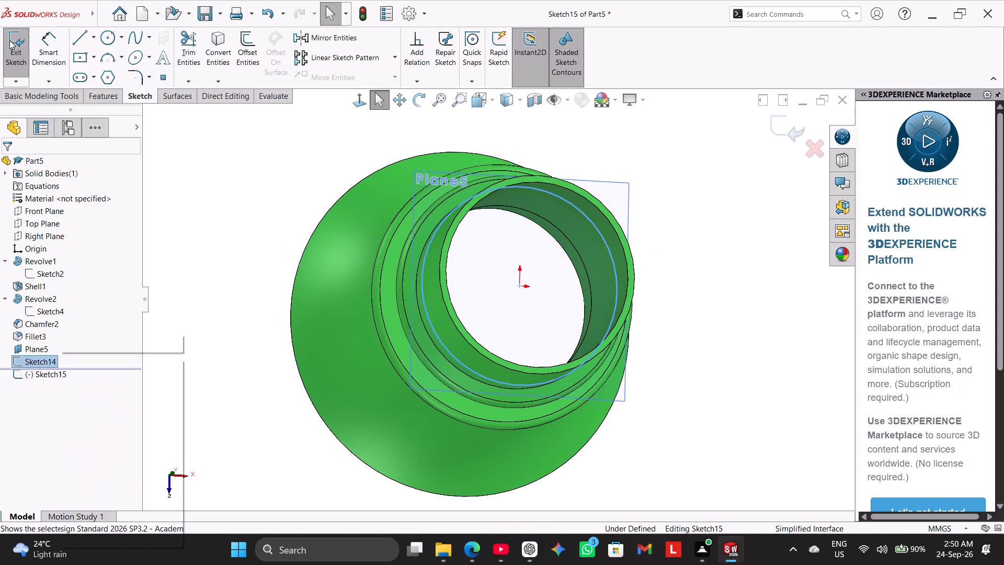
Delete Sketch14, the circle sketch on Plane5.
right_click(44, 358)
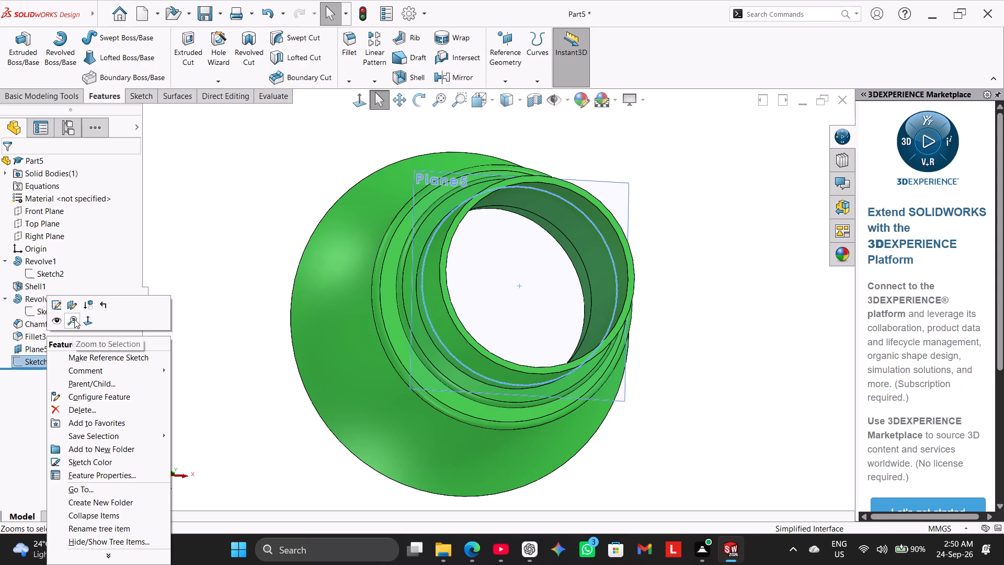
click(85, 412)
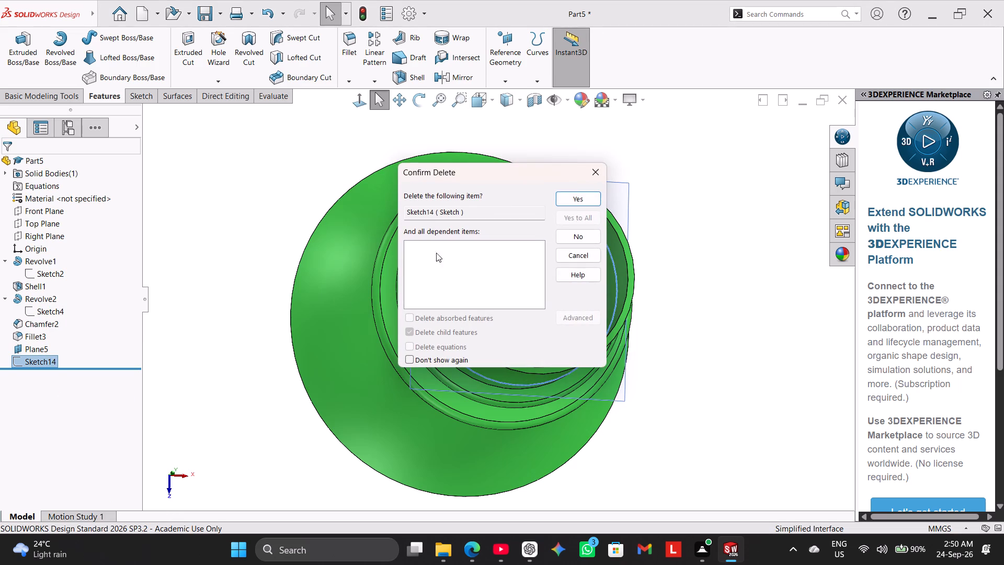
click(579, 197)
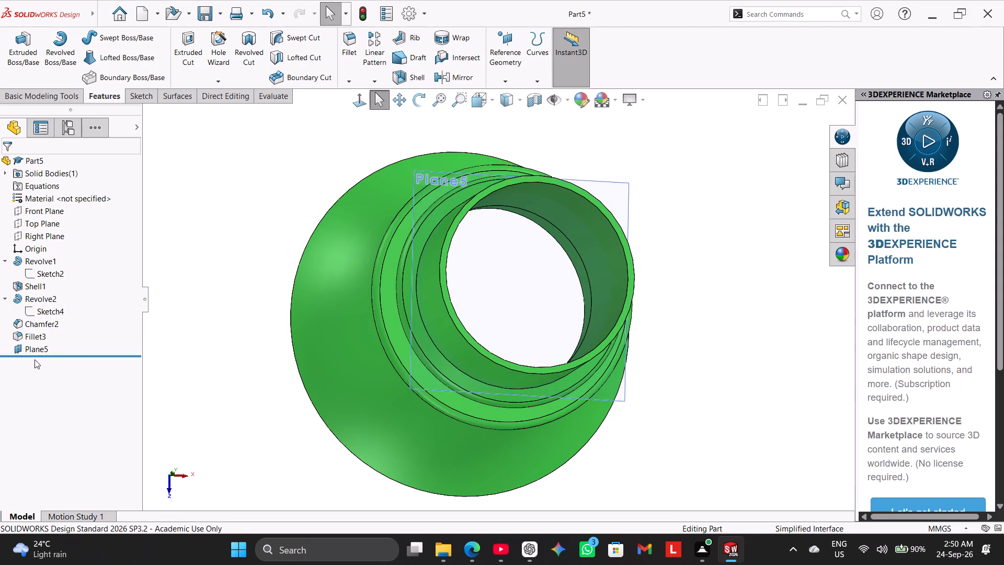
Start a sketch on Plane5 and convert the neck's 30 mm outer circular edge into it.
right_click(38, 348)
click(47, 307)
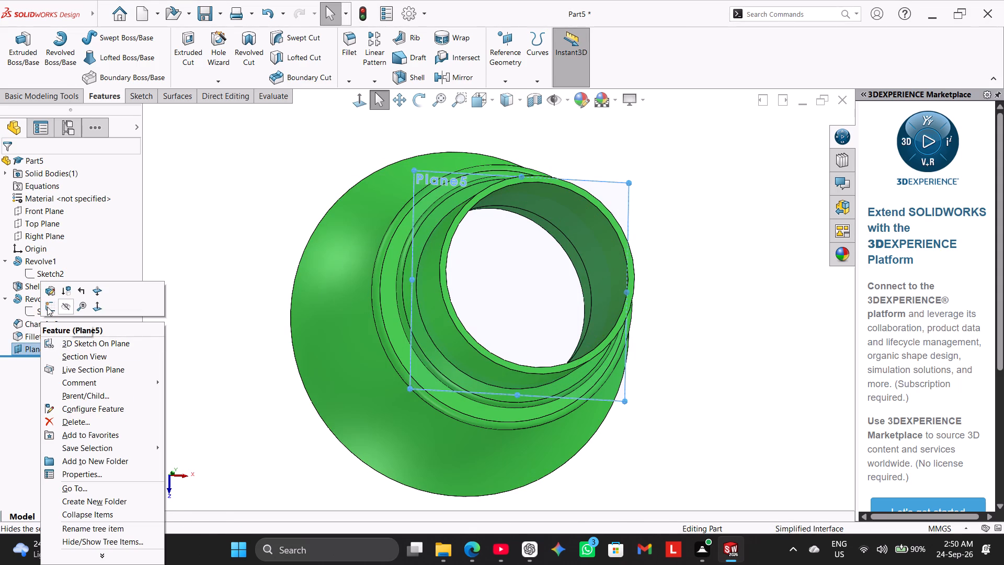
click(228, 50)
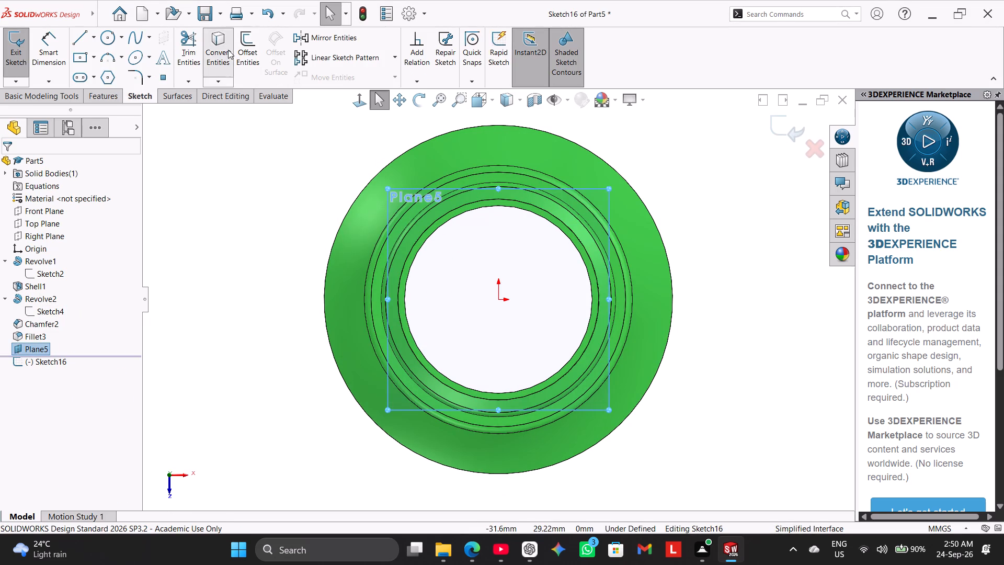
click(401, 271)
middle_drag(306, 276, 322, 273)
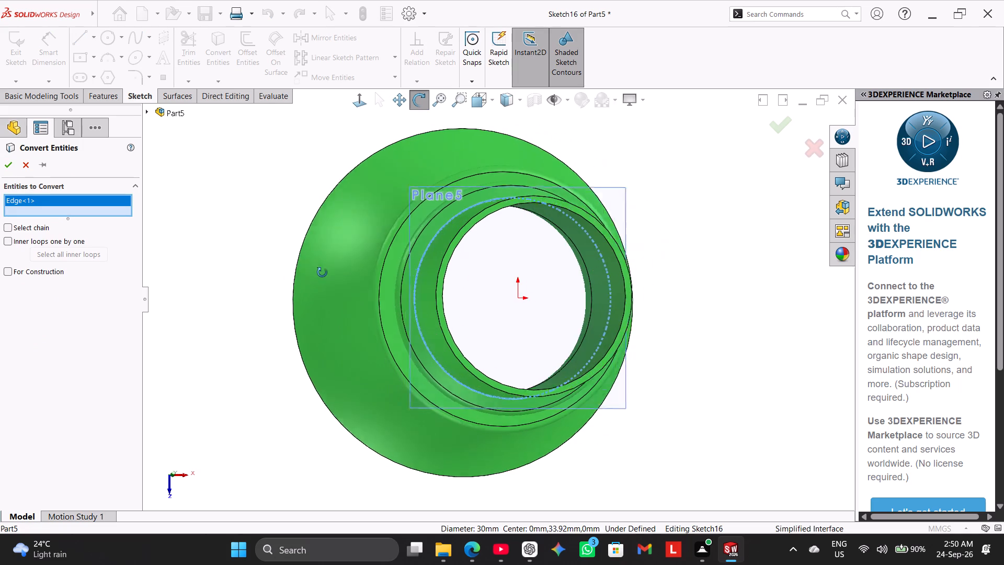
middle_drag(322, 273, 336, 260)
scroll(336, 260, down, 1)
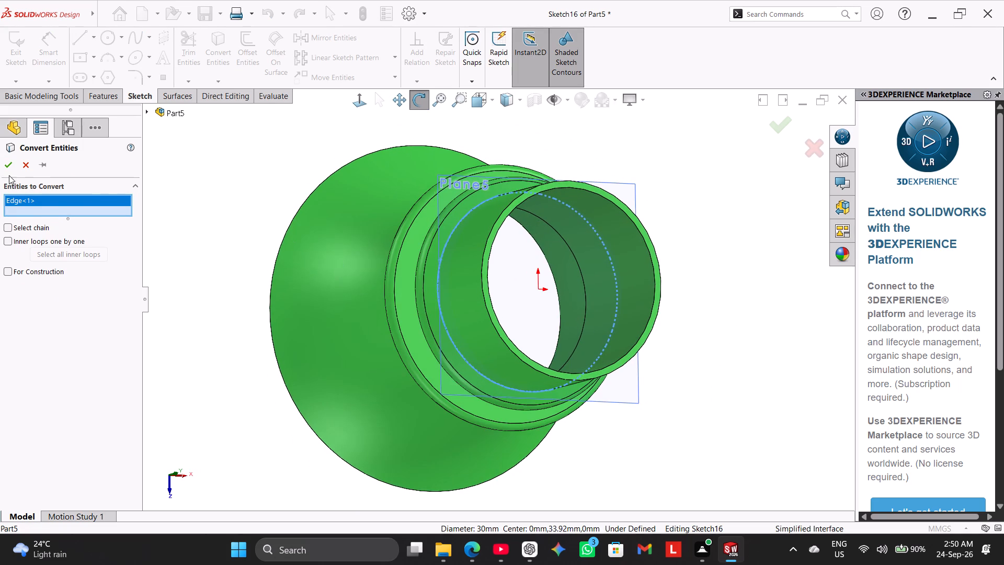
click(13, 166)
Create a helix from the converted circle with constant pitch 4 mm, 1.8 revolutions, start angle 0°, clockwise.
right_drag(248, 235, 303, 145)
right_drag(269, 201, 329, 133)
click(357, 103)
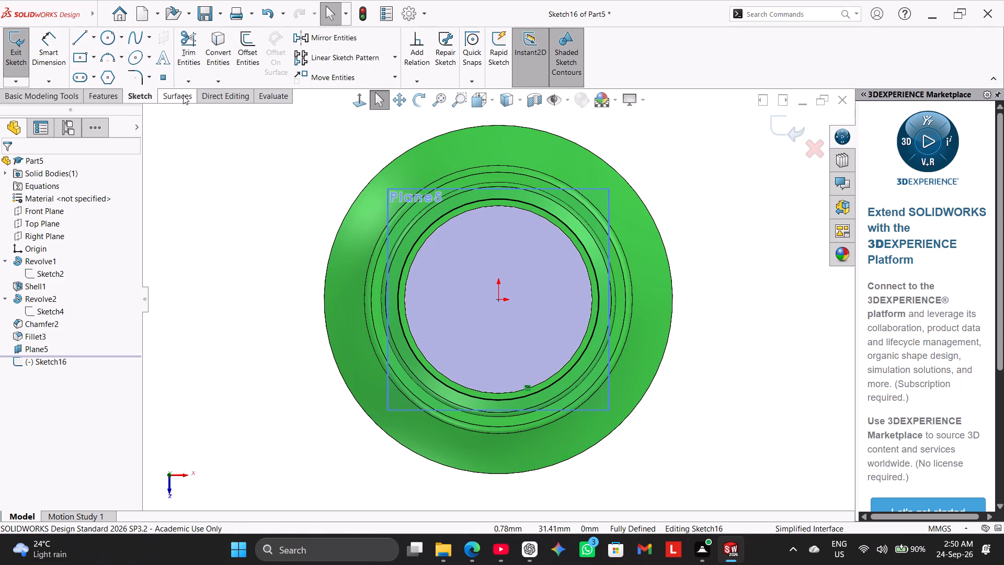
click(111, 97)
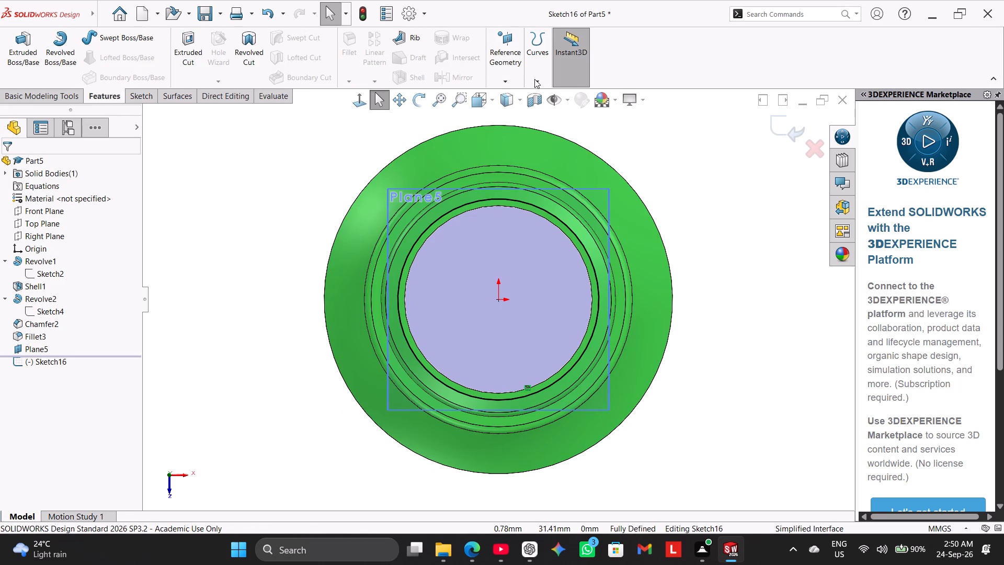
click(535, 79)
click(557, 108)
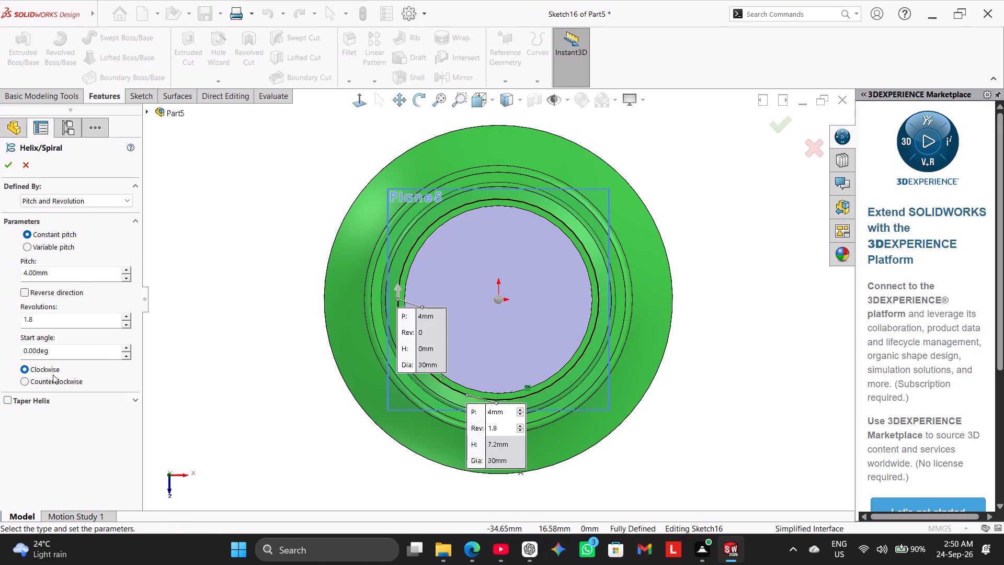
click(9, 168)
Examine the new helix around the neck in isometric and rotated views.
middle_drag(187, 358, 225, 292)
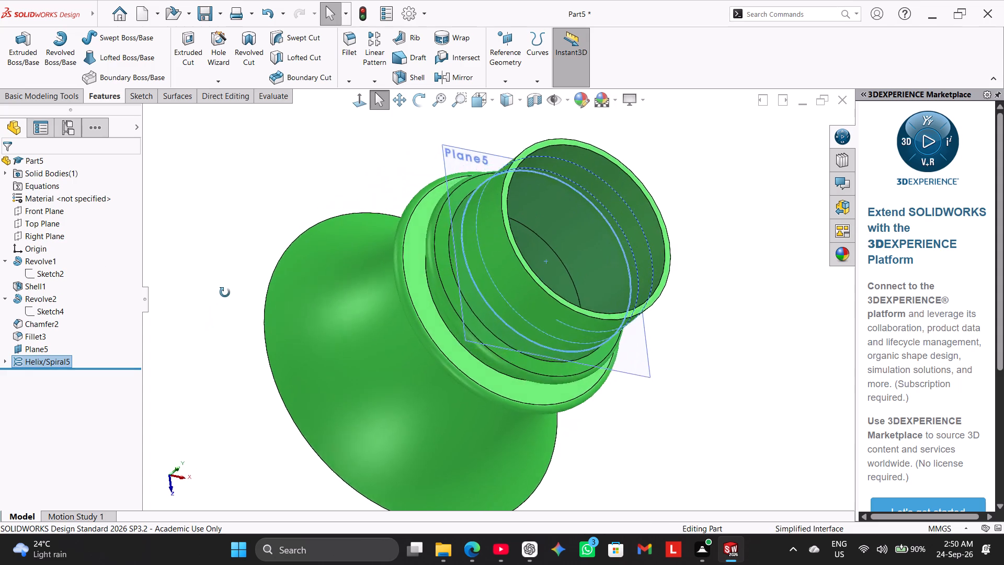
middle_drag(225, 292, 213, 231)
right_drag(180, 279, 234, 214)
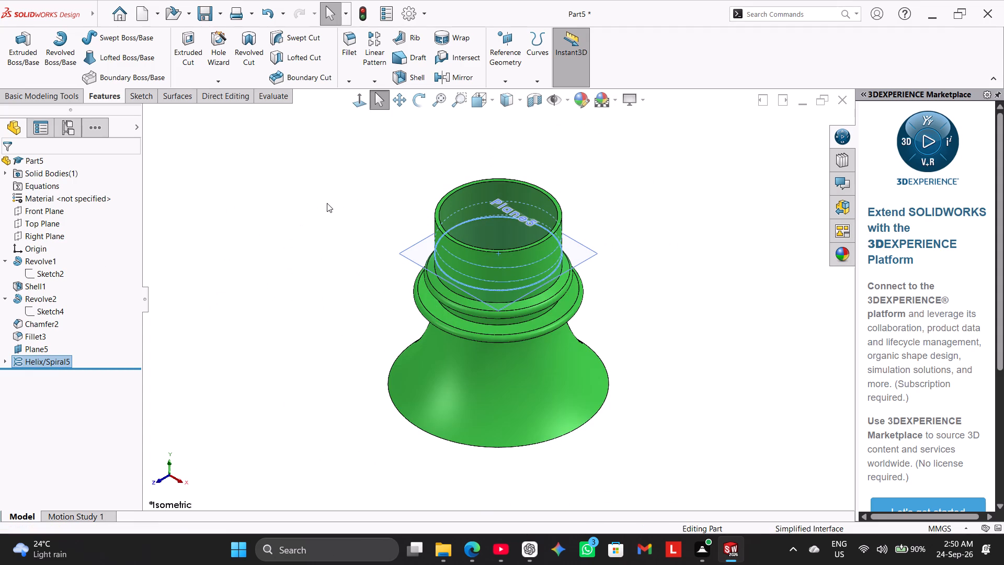
middle_drag(327, 203, 281, 414)
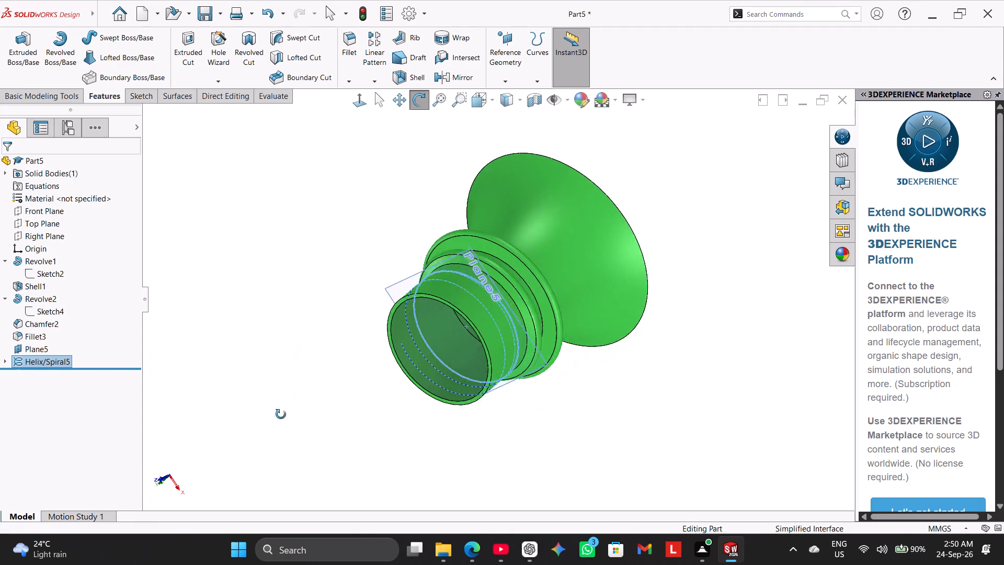
middle_drag(281, 414, 324, 327)
right_drag(313, 342, 378, 220)
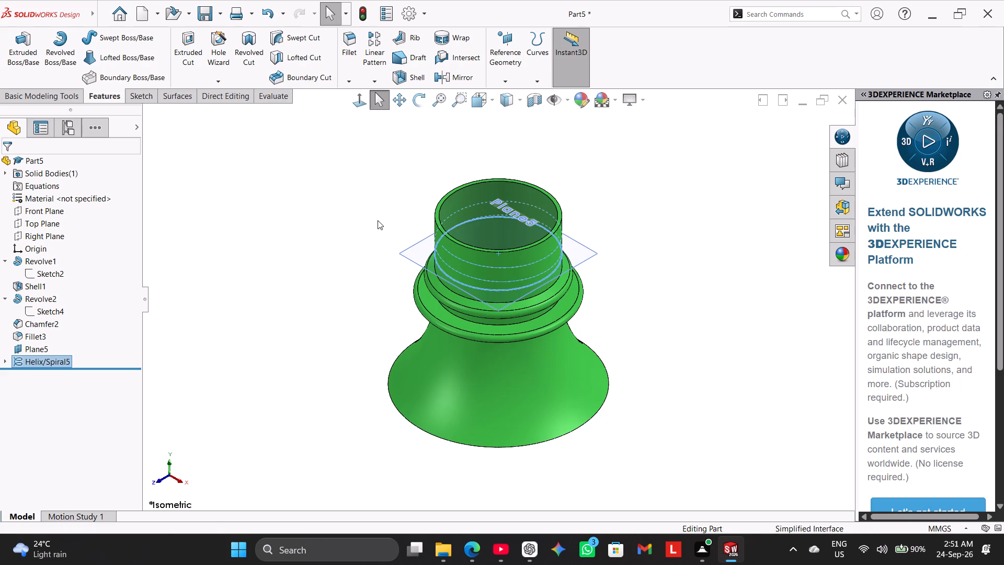
middle_drag(378, 220, 393, 234)
scroll(379, 220, down, 1)
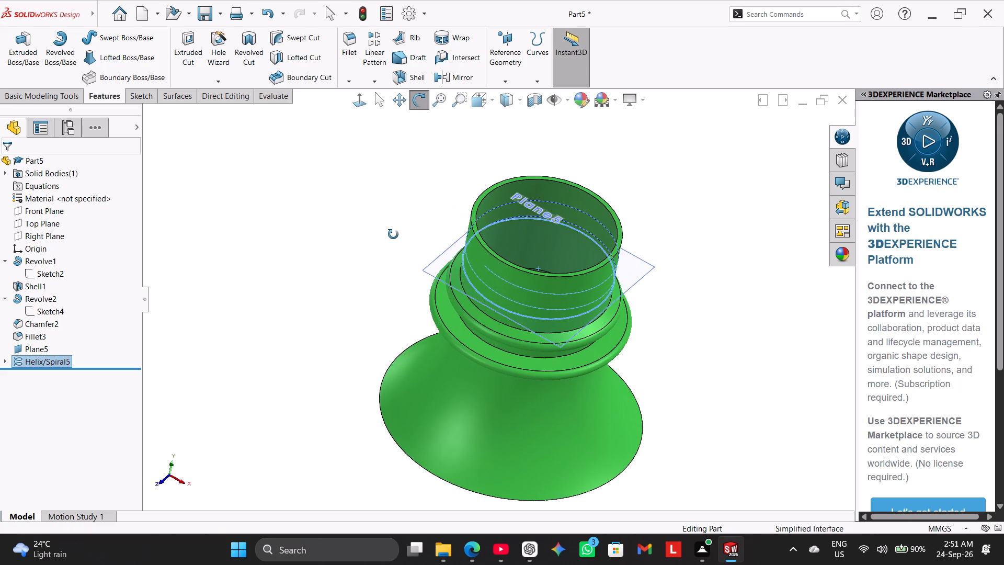
middle_drag(393, 234, 389, 231)
right_drag(323, 315, 392, 222)
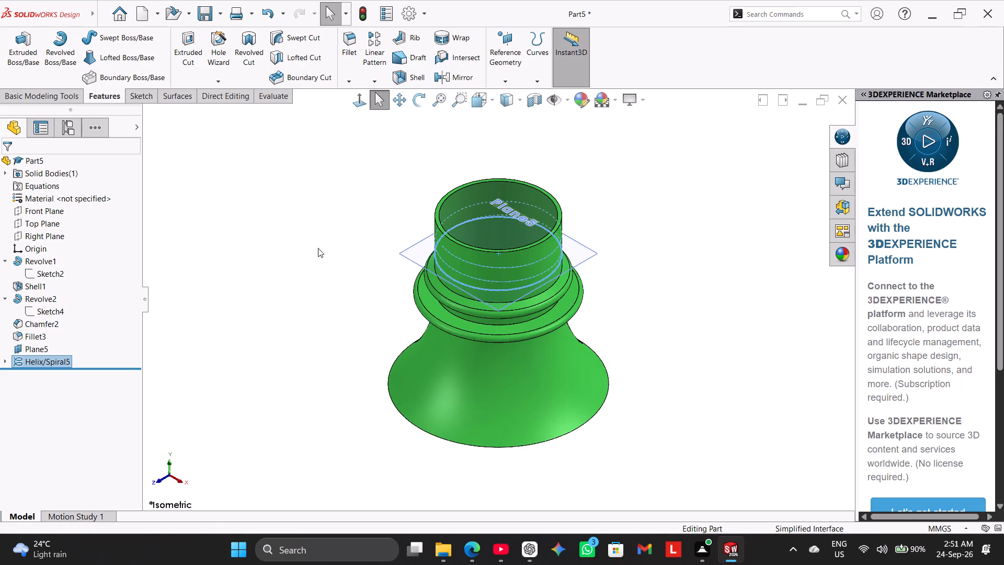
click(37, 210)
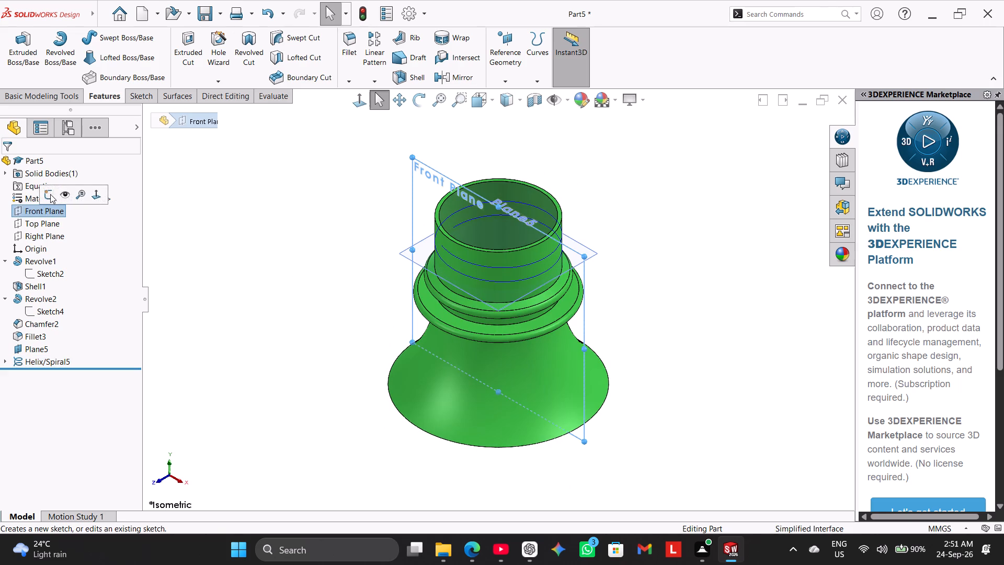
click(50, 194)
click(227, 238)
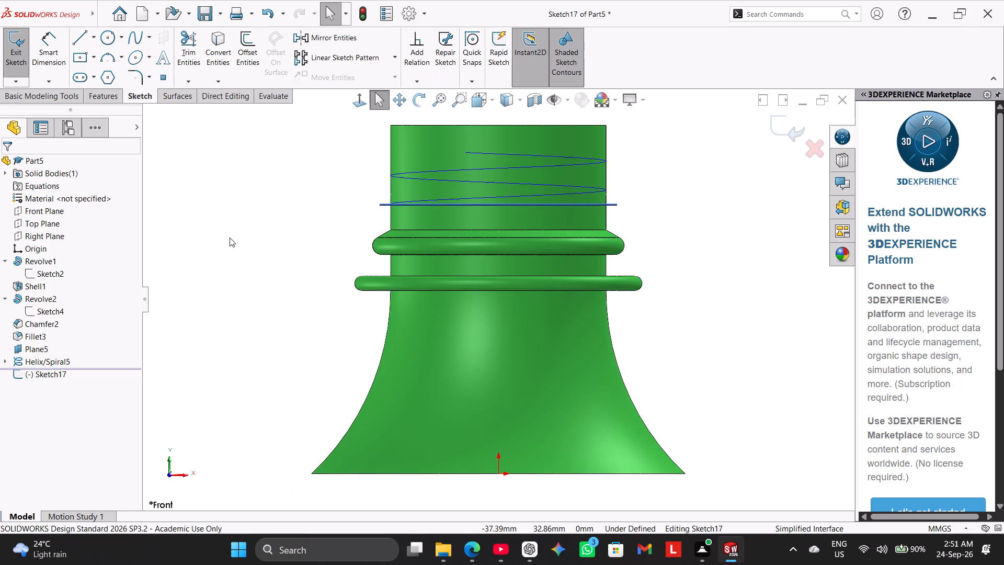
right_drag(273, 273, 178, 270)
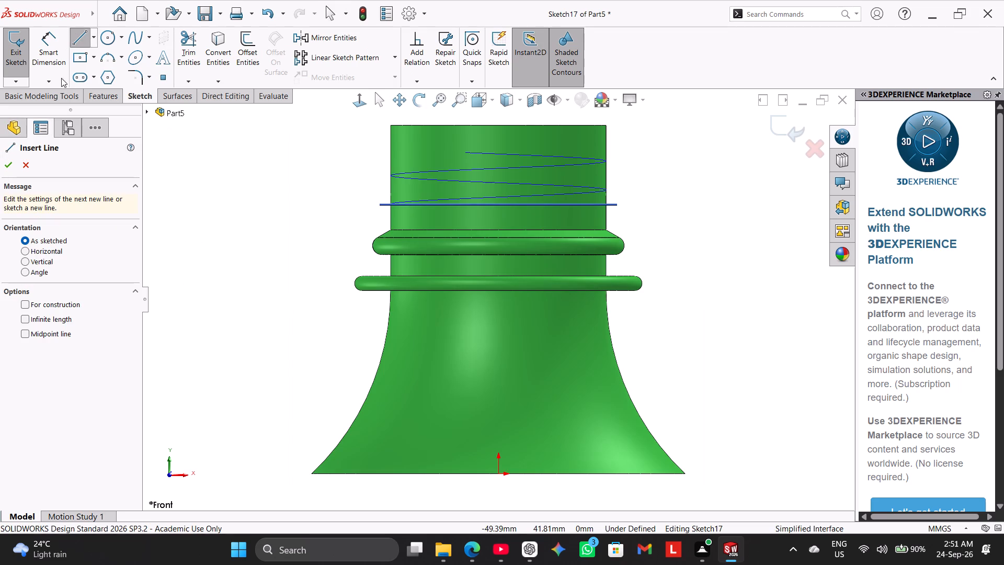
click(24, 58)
Examine where the helix starts and ends on the neck in the standard orthographic, isometric and rotated views.
right_drag(272, 205, 168, 183)
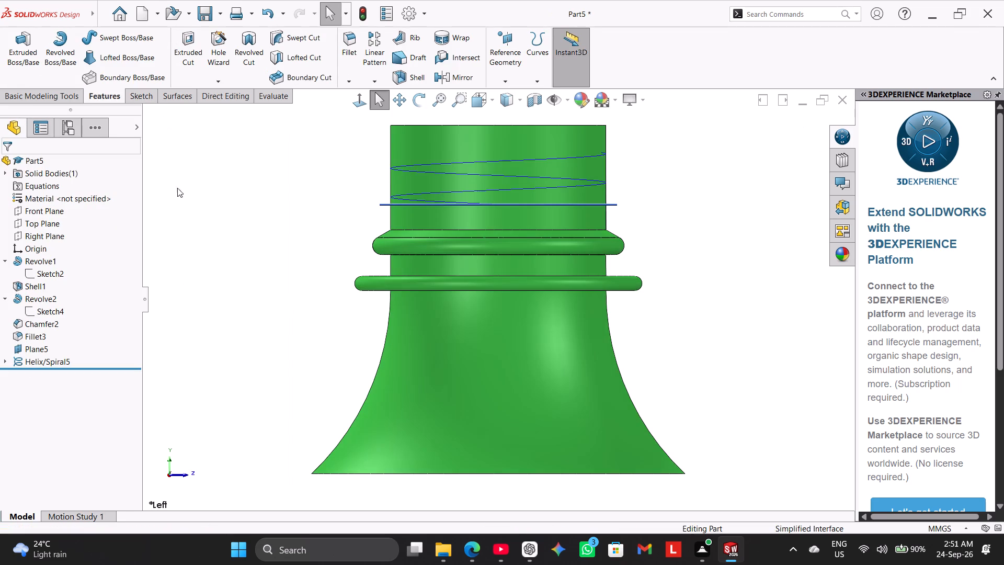
right_drag(272, 199, 204, 183)
right_drag(238, 185, 389, 185)
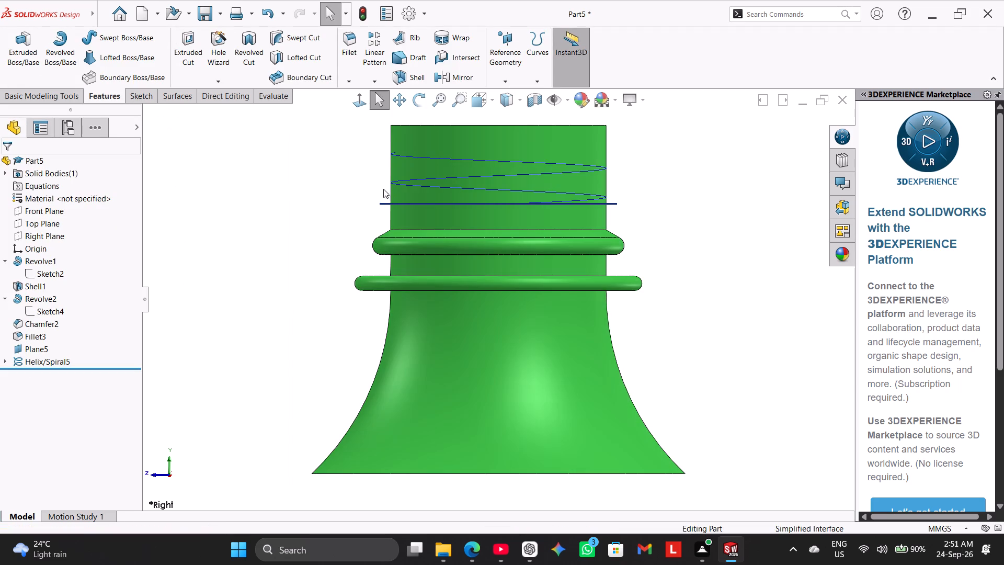
right_drag(275, 225, 282, 145)
right_drag(286, 162, 281, 226)
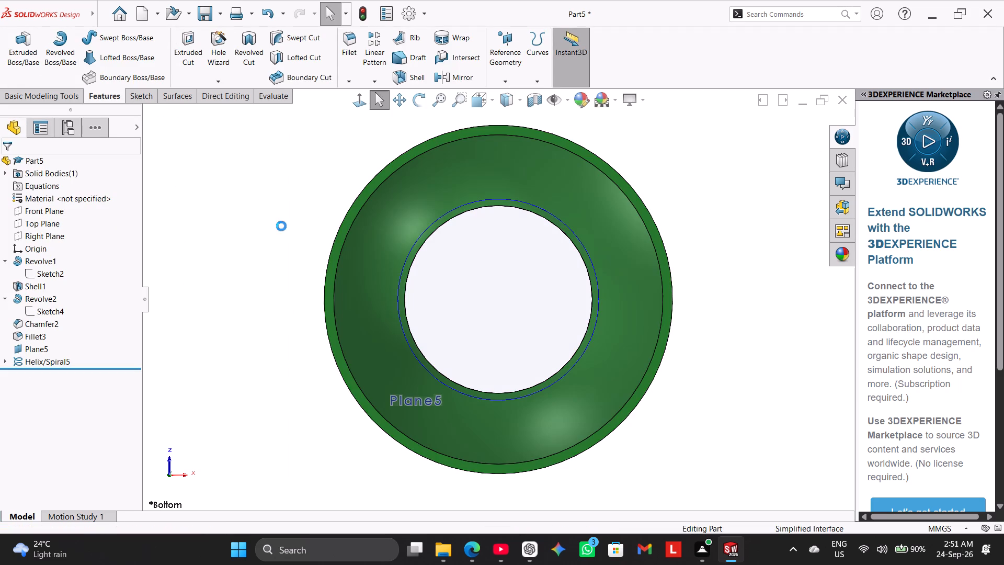
right_drag(281, 226, 280, 243)
right_drag(293, 218, 233, 233)
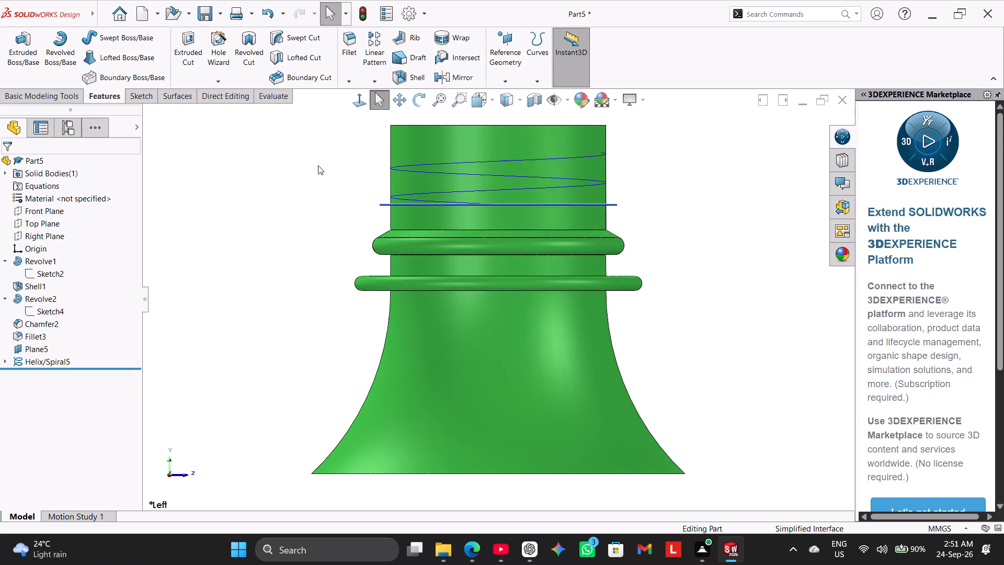
right_drag(318, 165, 277, 243)
right_drag(305, 182, 257, 234)
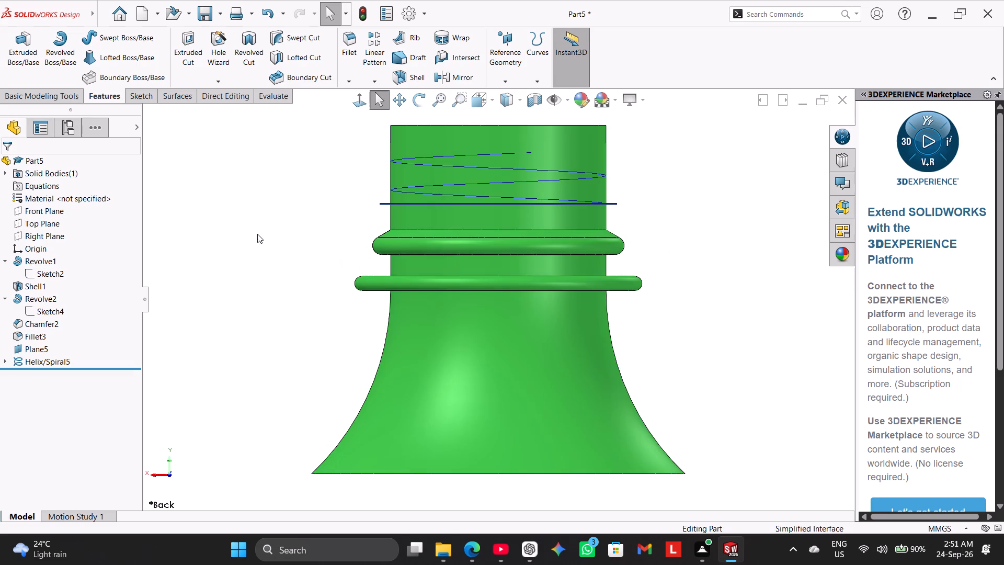
right_drag(266, 217, 316, 171)
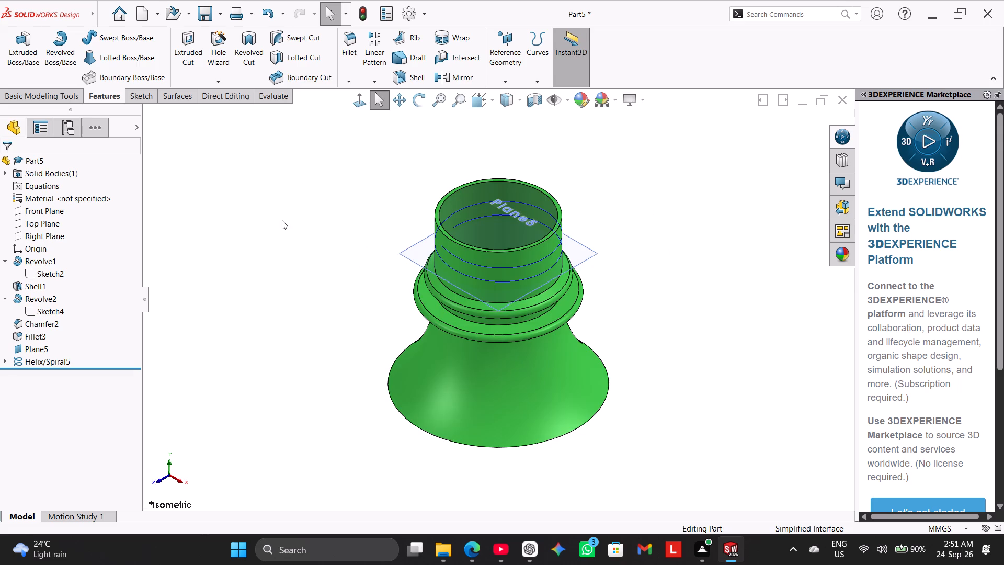
right_drag(282, 220, 348, 217)
right_drag(347, 216, 306, 177)
right_drag(336, 220, 348, 160)
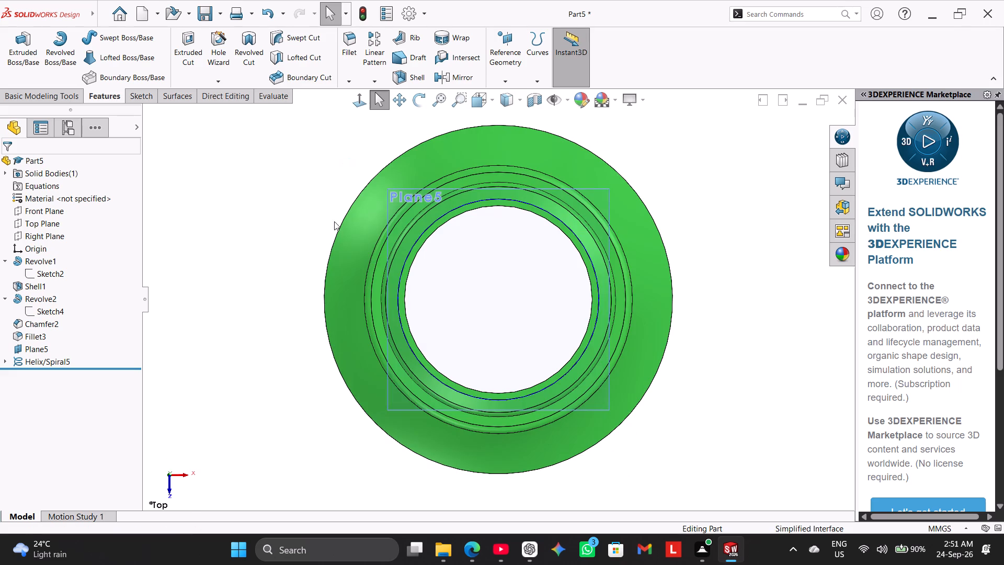
right_drag(332, 226, 264, 243)
click(264, 243)
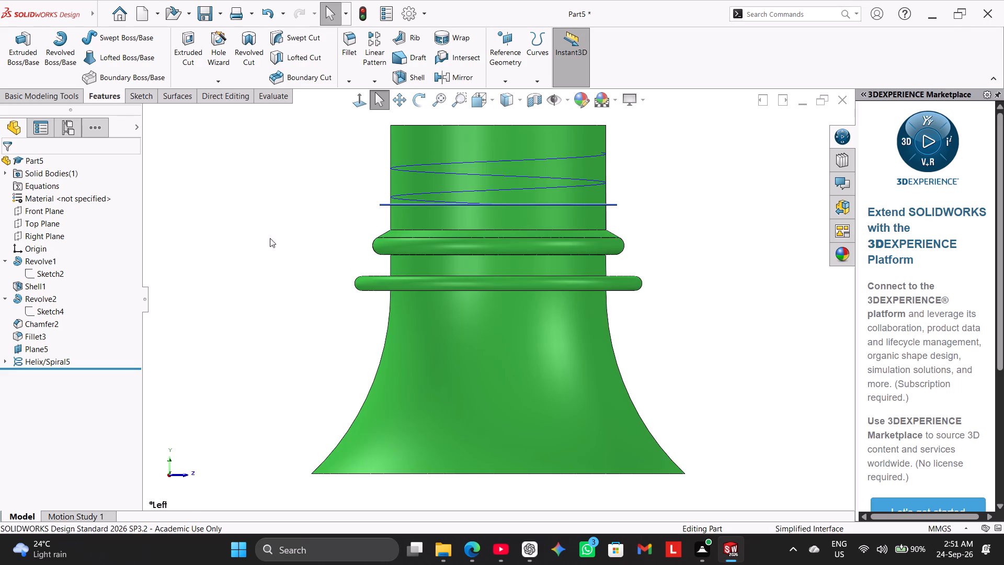
middle_drag(303, 229, 279, 381)
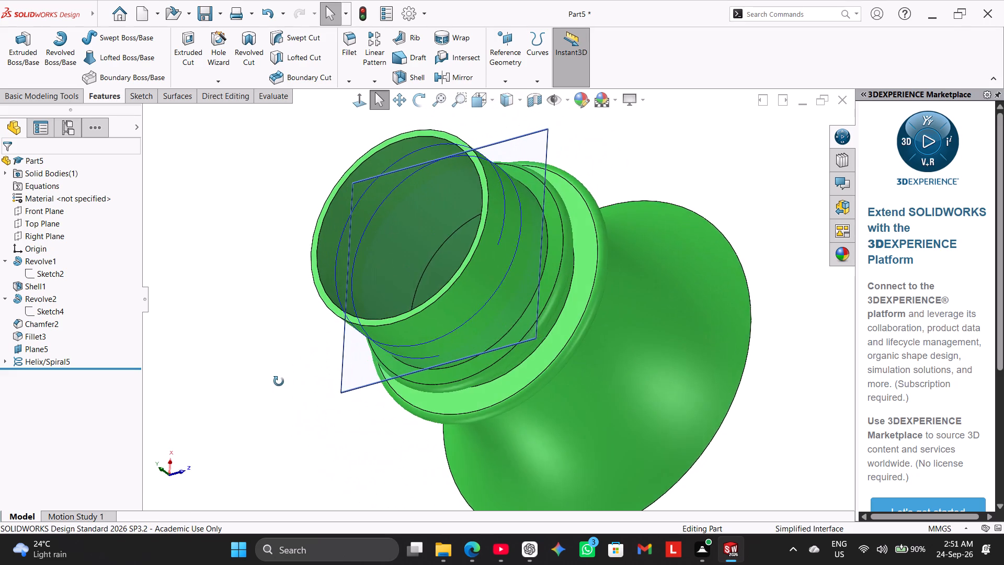
middle_drag(279, 381, 270, 354)
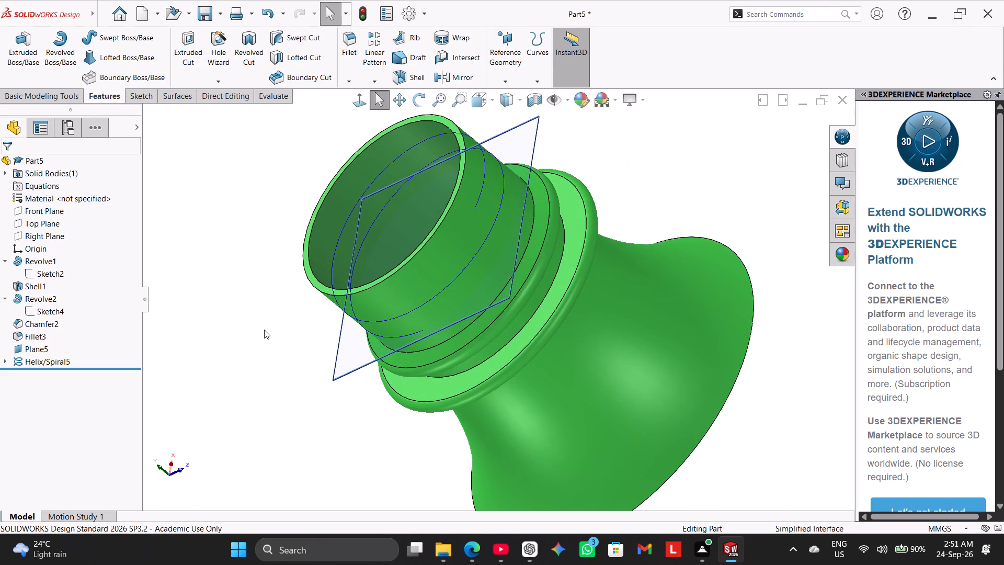
right_drag(263, 323, 290, 254)
right_drag(282, 309, 330, 289)
right_drag(293, 302, 332, 335)
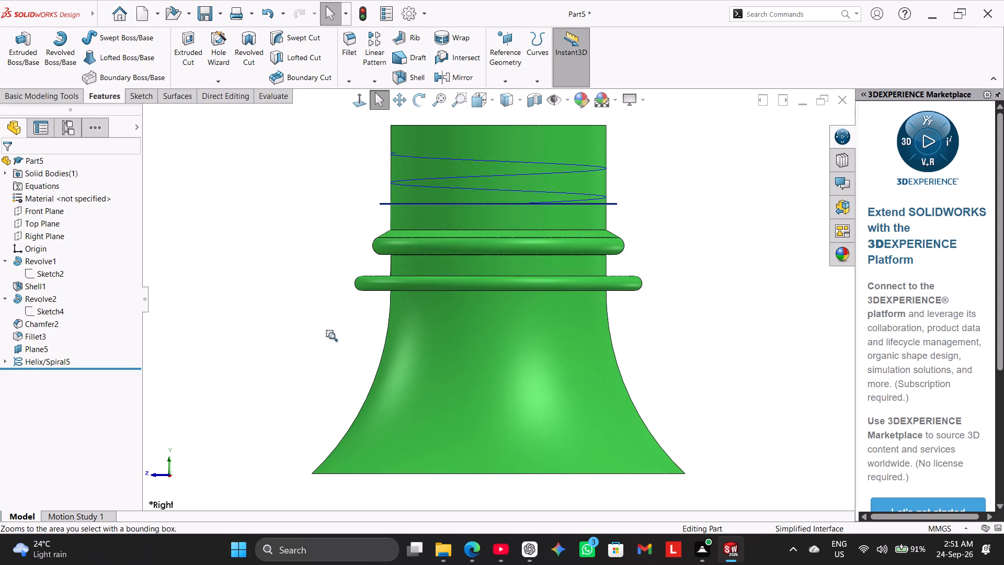
right_drag(332, 335, 340, 343)
right_drag(299, 255, 298, 313)
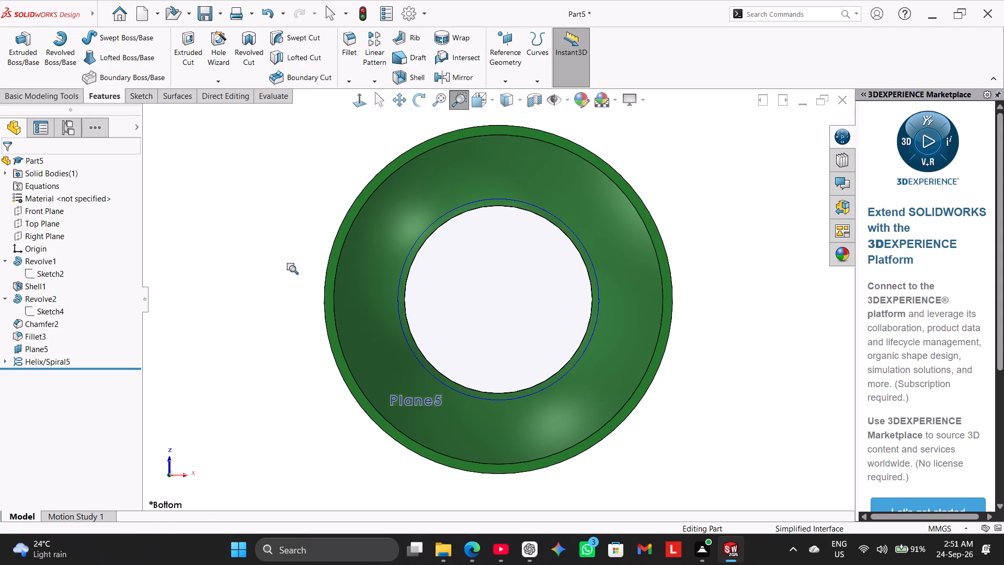
right_drag(299, 227, 271, 272)
right_drag(324, 211, 291, 227)
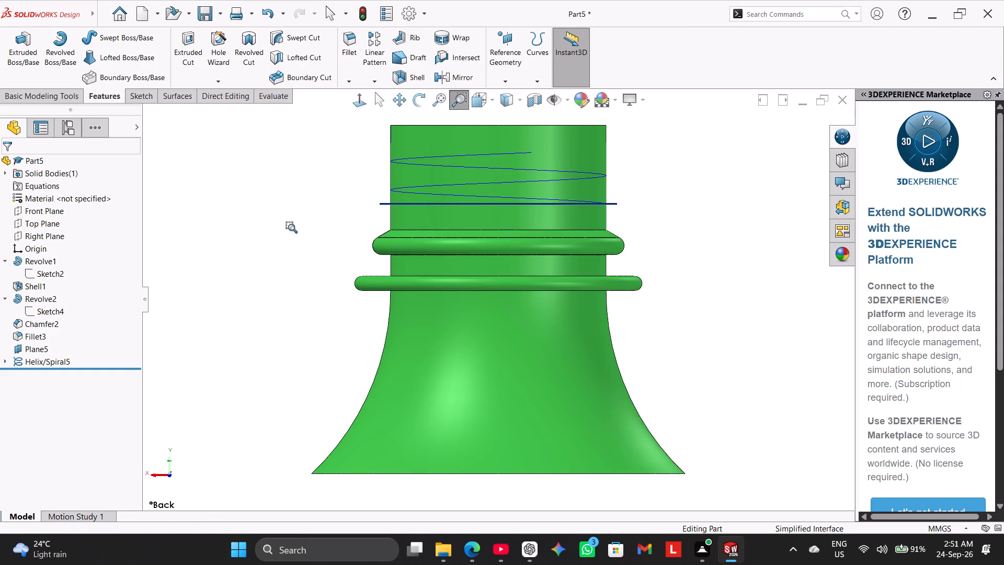
right_drag(291, 227, 268, 227)
right_drag(316, 208, 254, 201)
right_drag(316, 188, 296, 175)
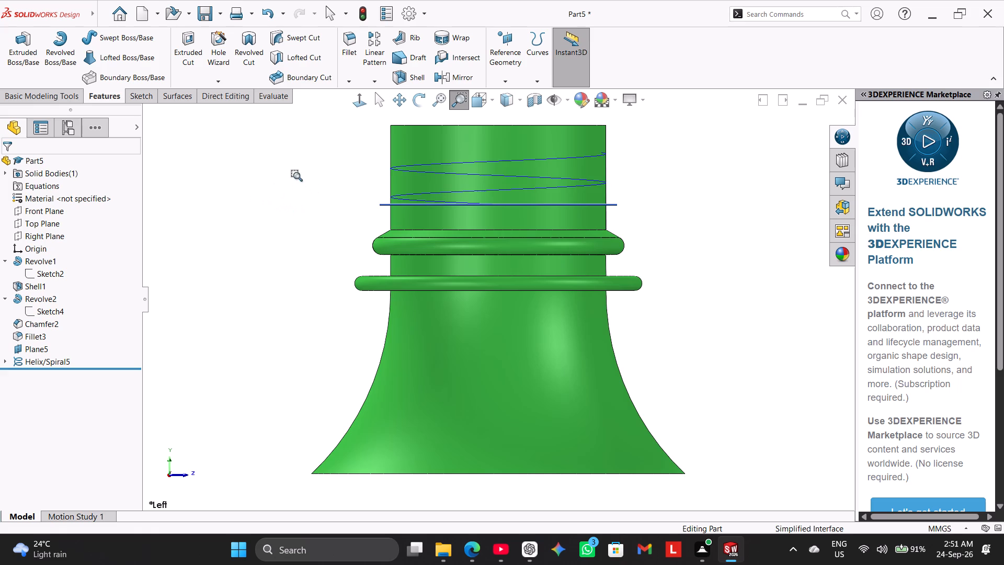
right_drag(296, 175, 267, 126)
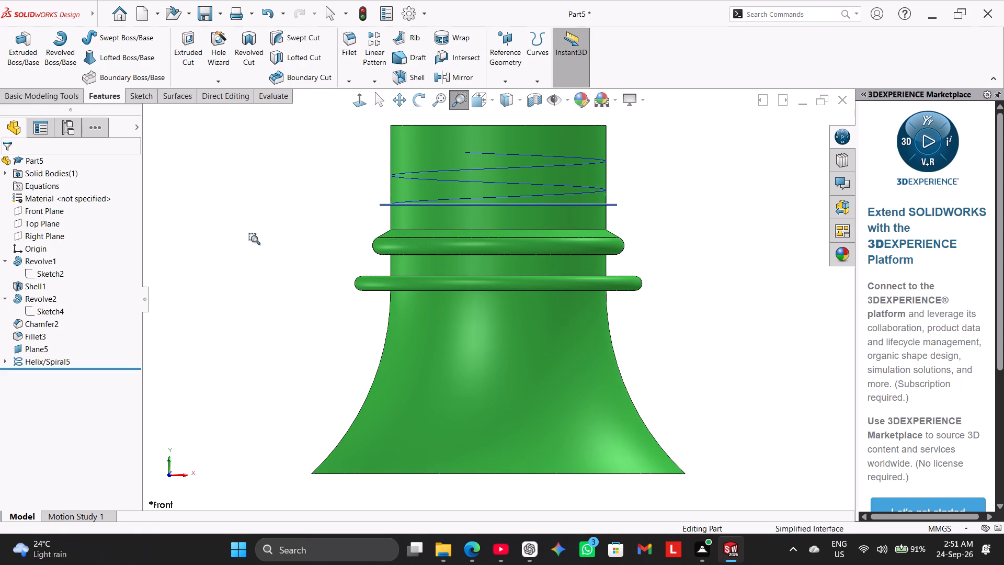
middle_drag(266, 208, 252, 323)
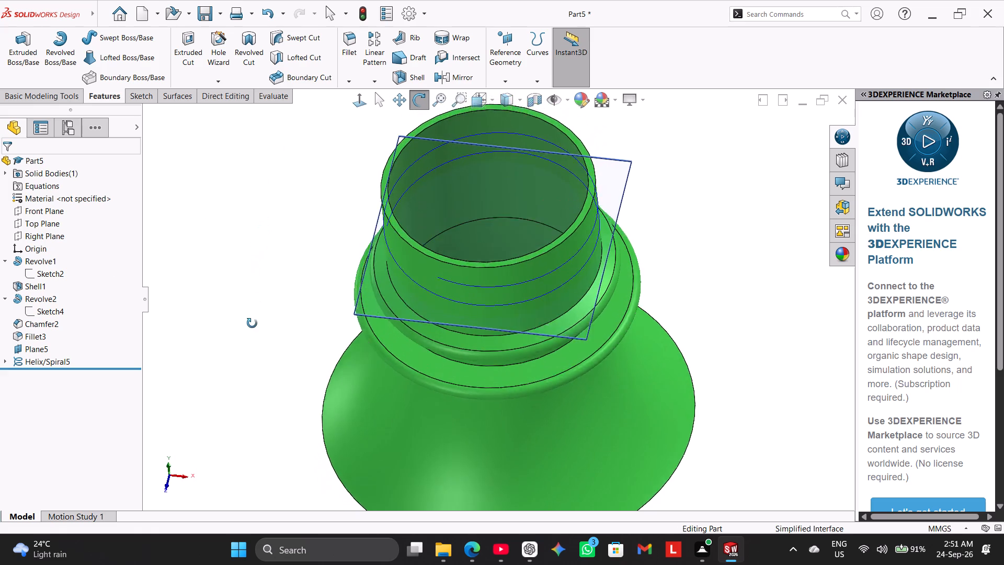
middle_drag(252, 323, 247, 357)
scroll(247, 357, down, 1)
scroll(321, 277, up, 1)
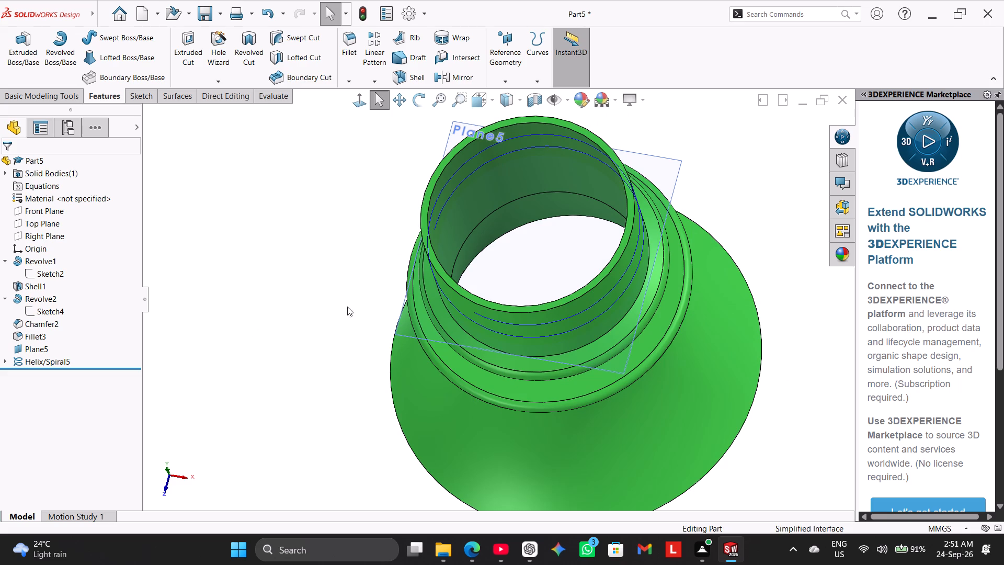
Open the flared body's revolve profile sketch to check it, and exit the sketch.
right_click(405, 323)
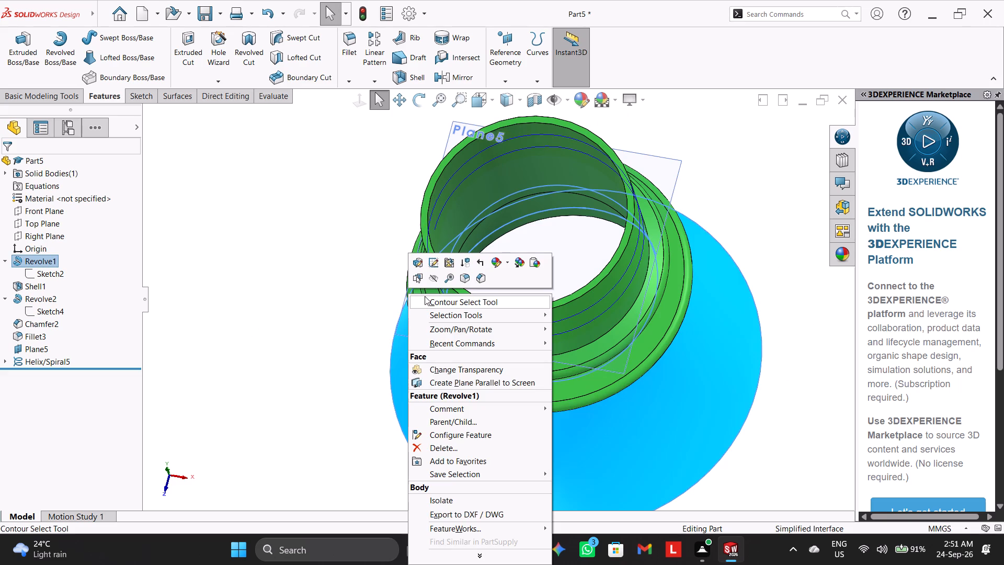
click(436, 258)
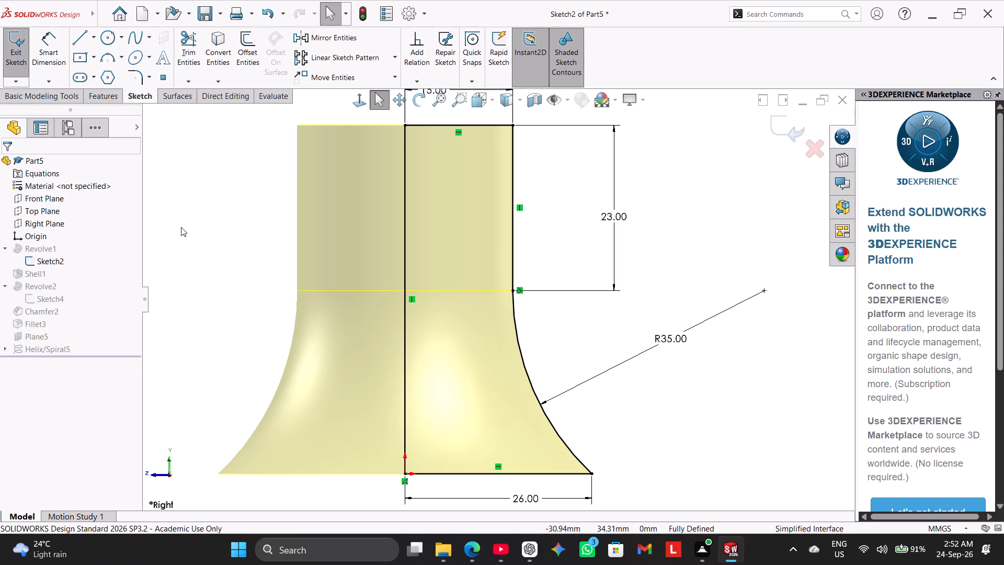
click(18, 53)
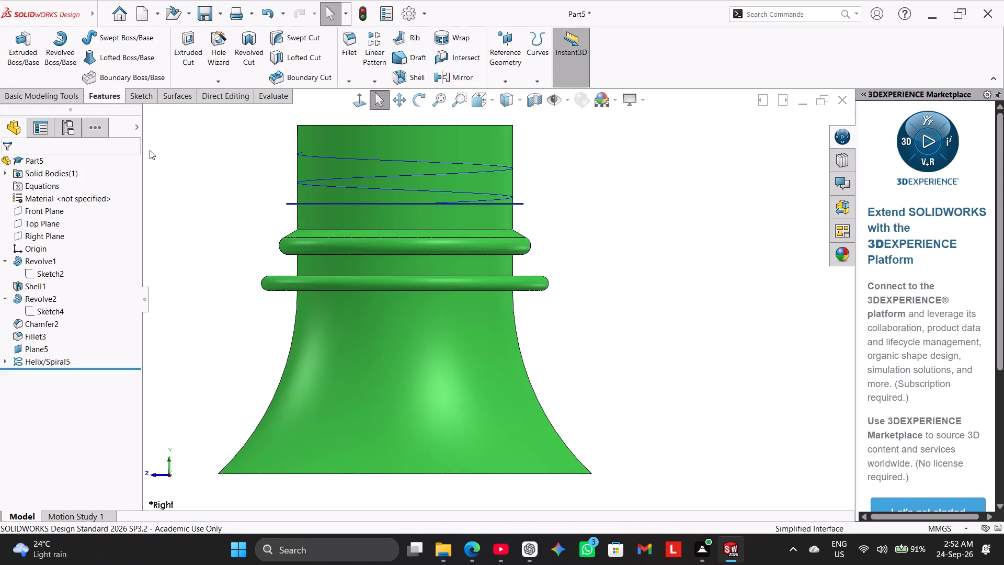
Start a new sketch on Plane5.
middle_drag(222, 187, 209, 307)
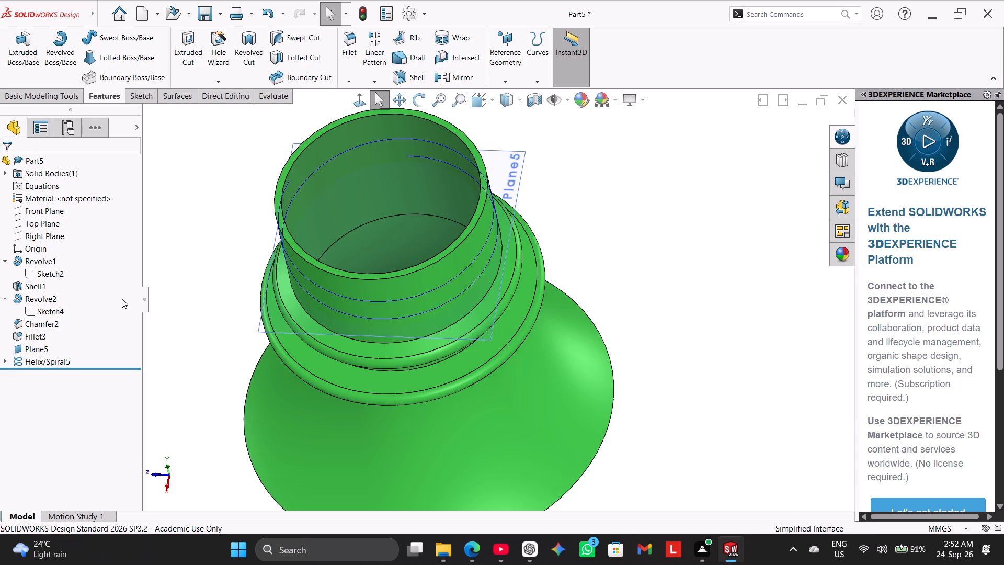
right_click(29, 350)
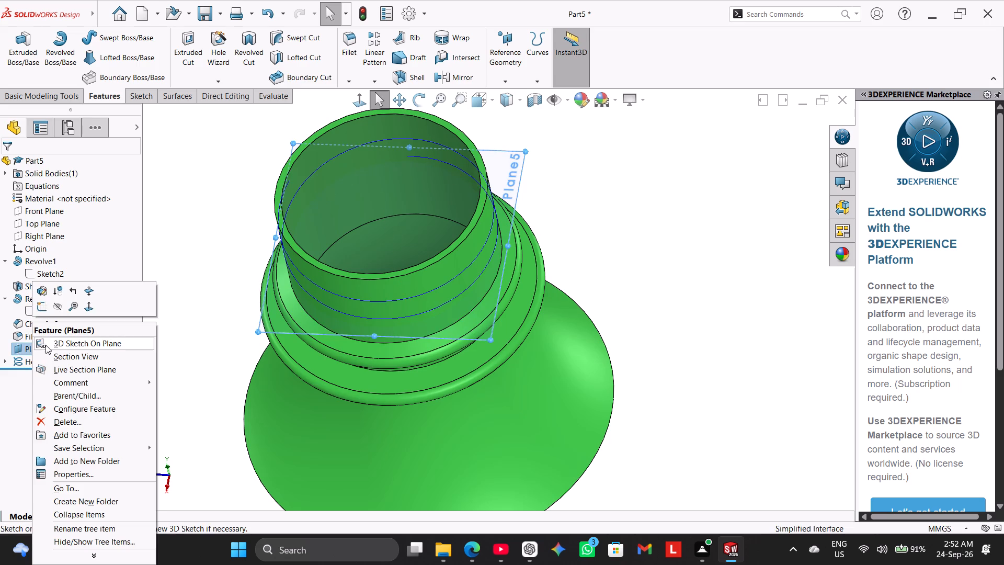
click(47, 307)
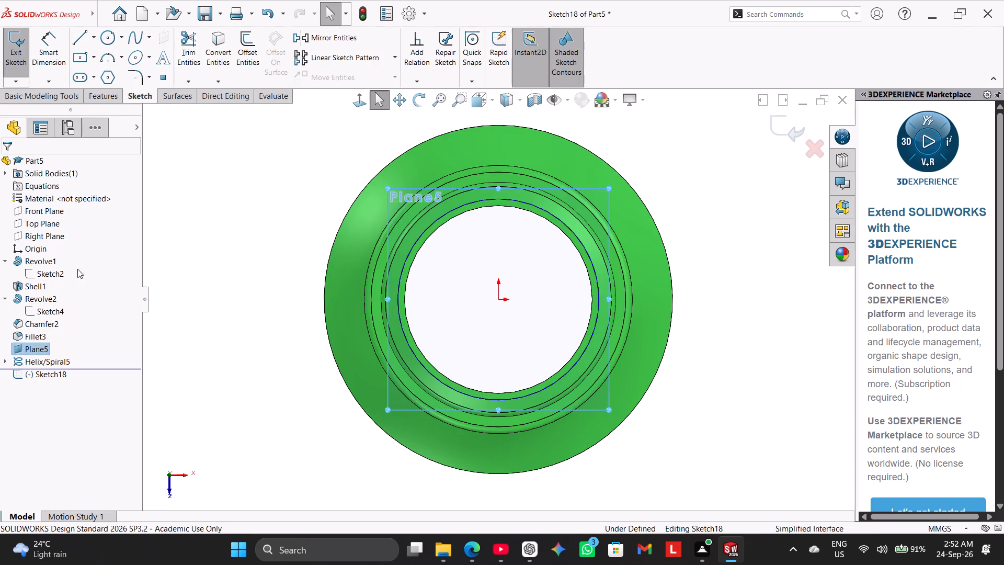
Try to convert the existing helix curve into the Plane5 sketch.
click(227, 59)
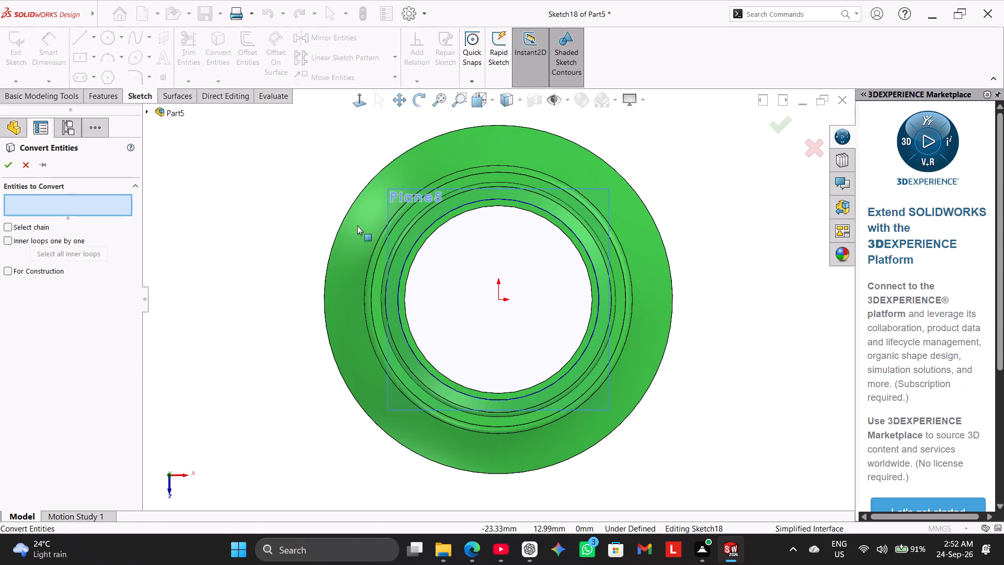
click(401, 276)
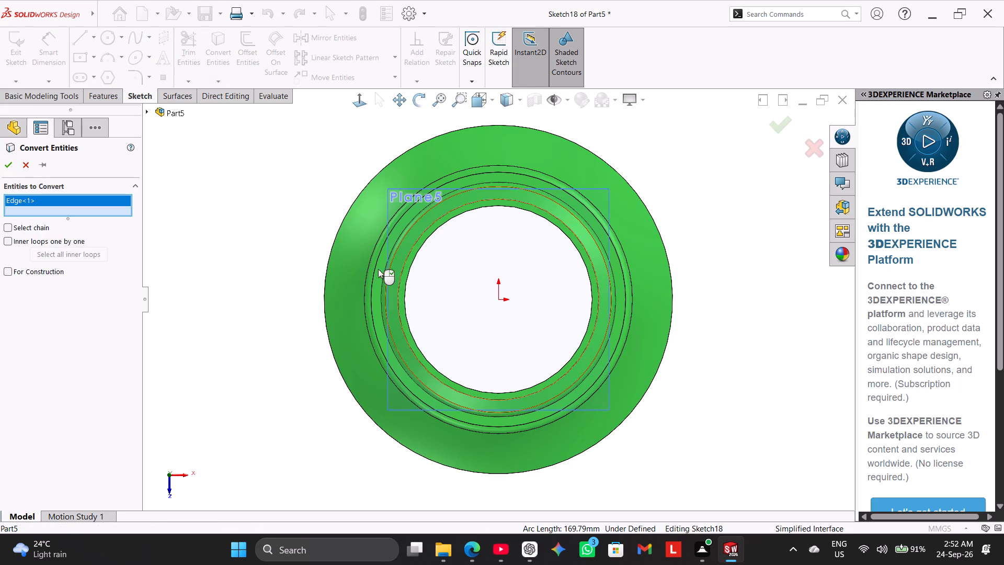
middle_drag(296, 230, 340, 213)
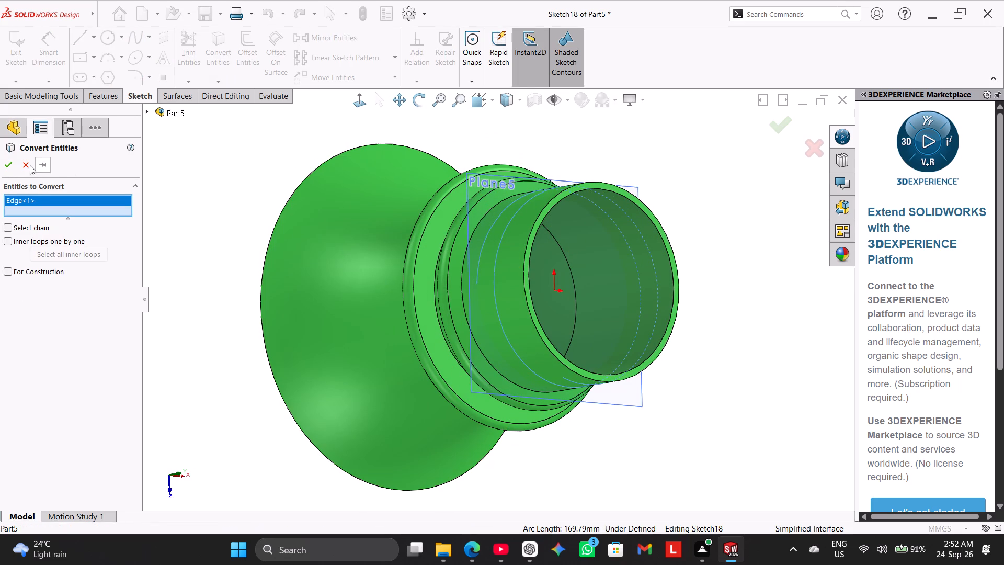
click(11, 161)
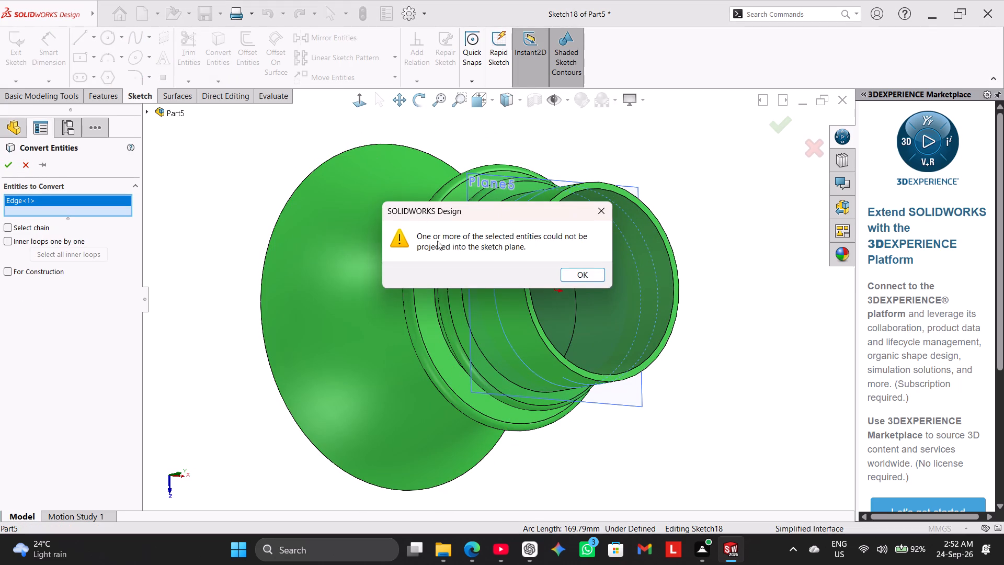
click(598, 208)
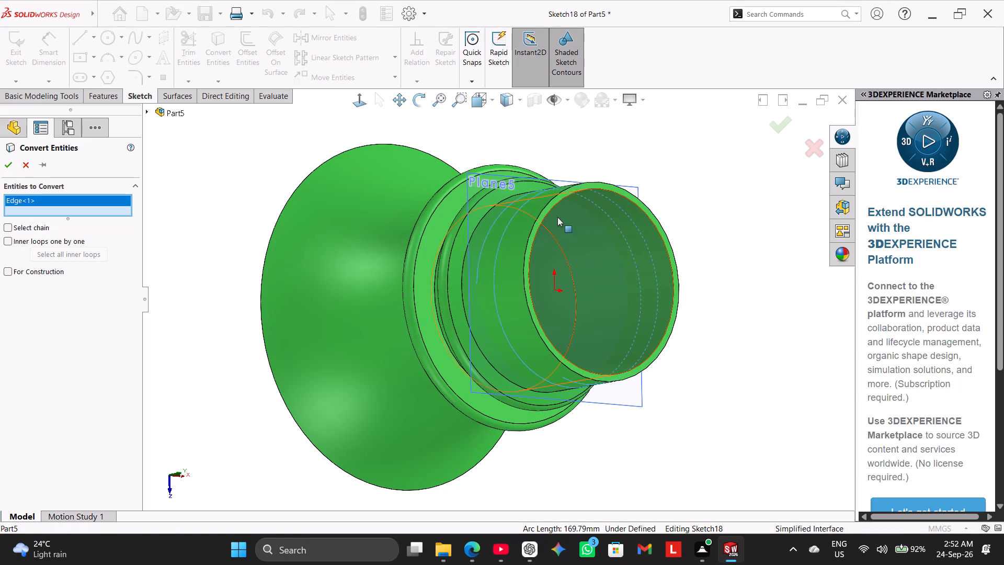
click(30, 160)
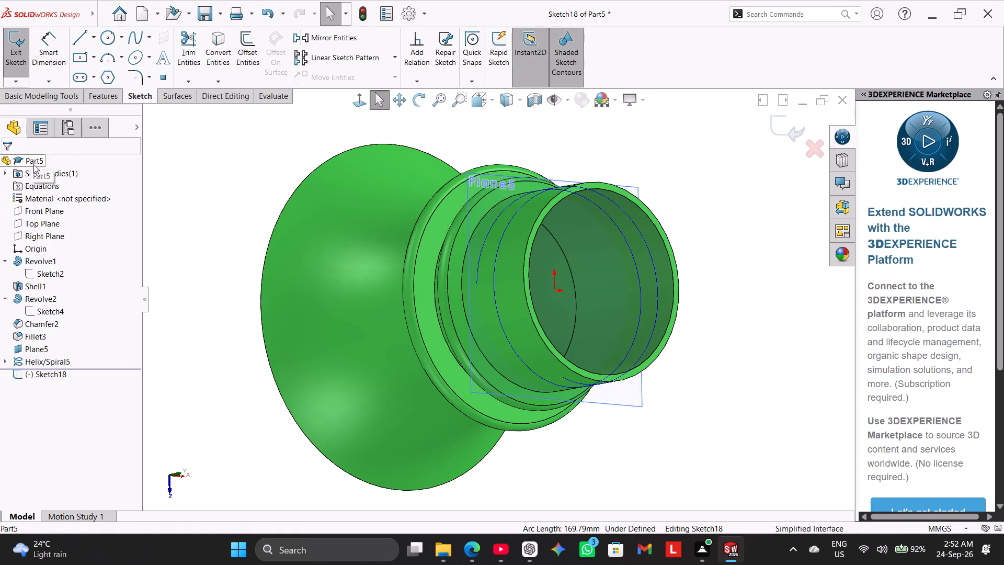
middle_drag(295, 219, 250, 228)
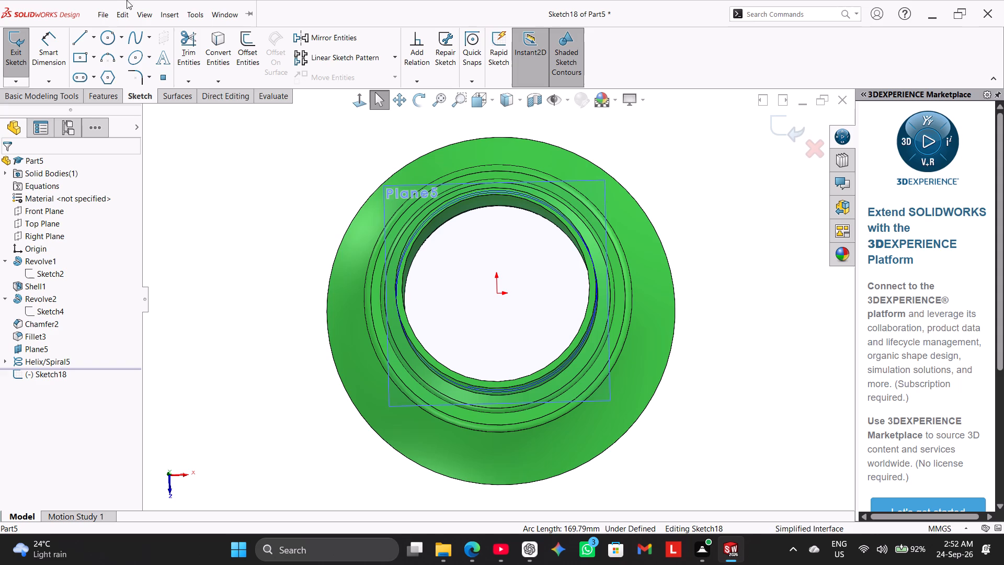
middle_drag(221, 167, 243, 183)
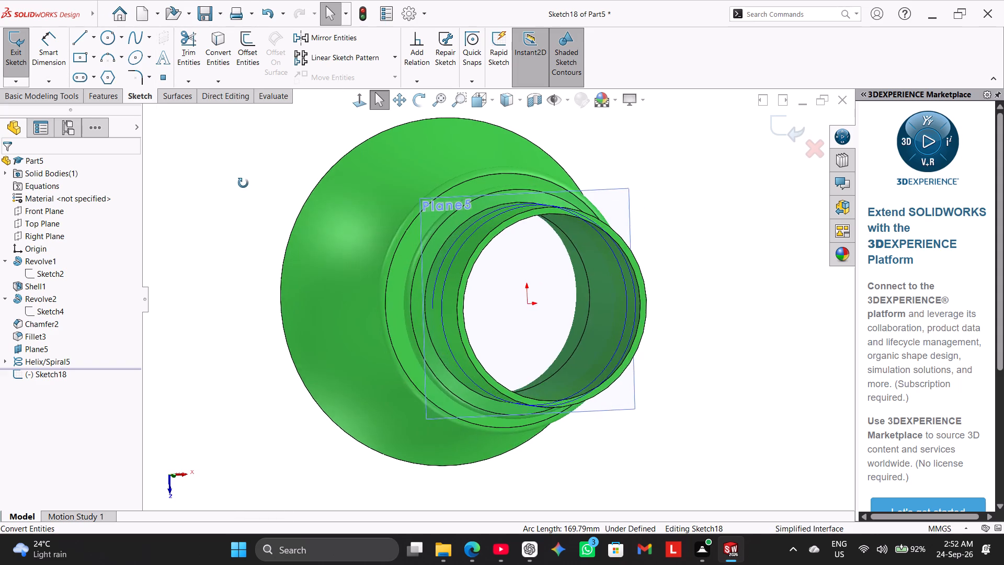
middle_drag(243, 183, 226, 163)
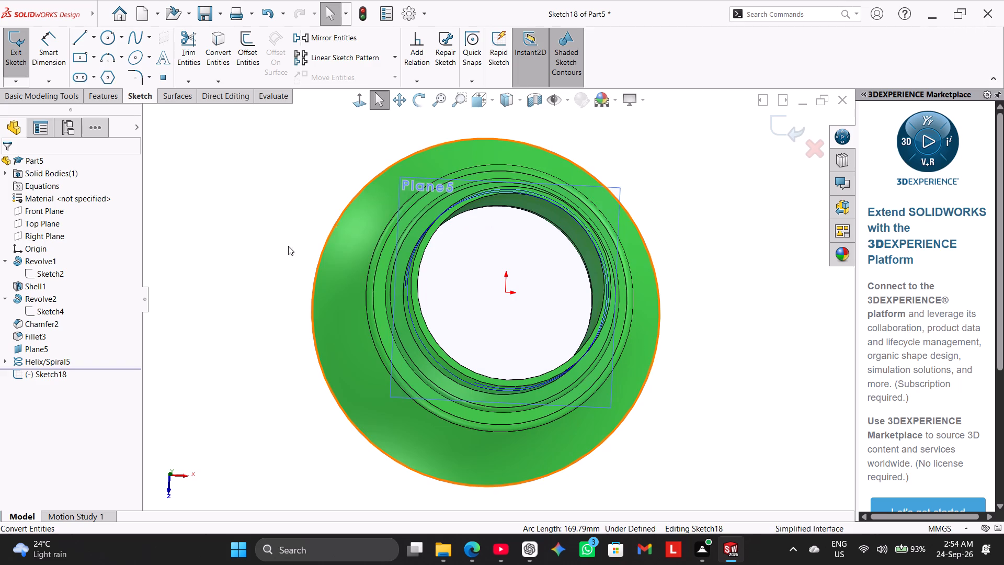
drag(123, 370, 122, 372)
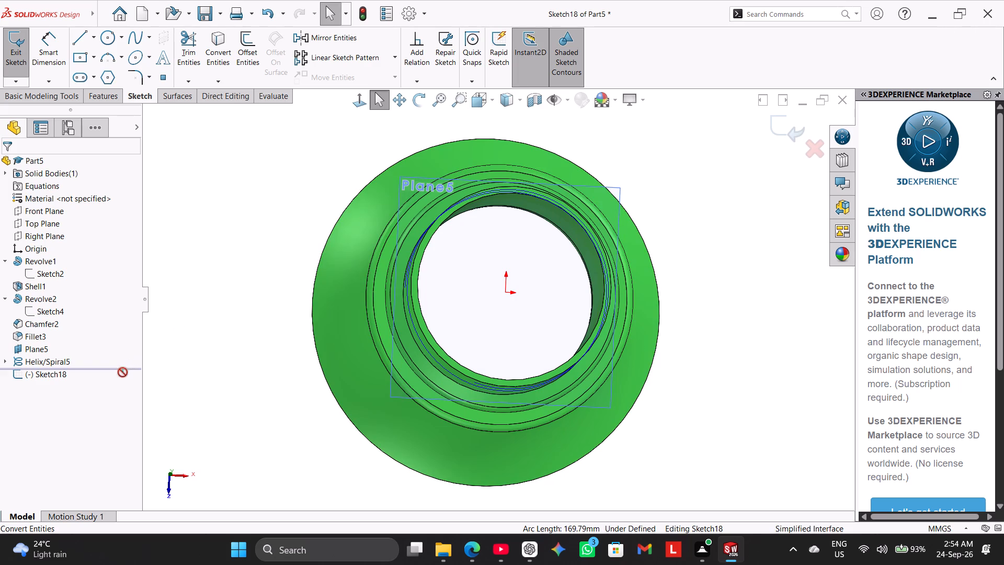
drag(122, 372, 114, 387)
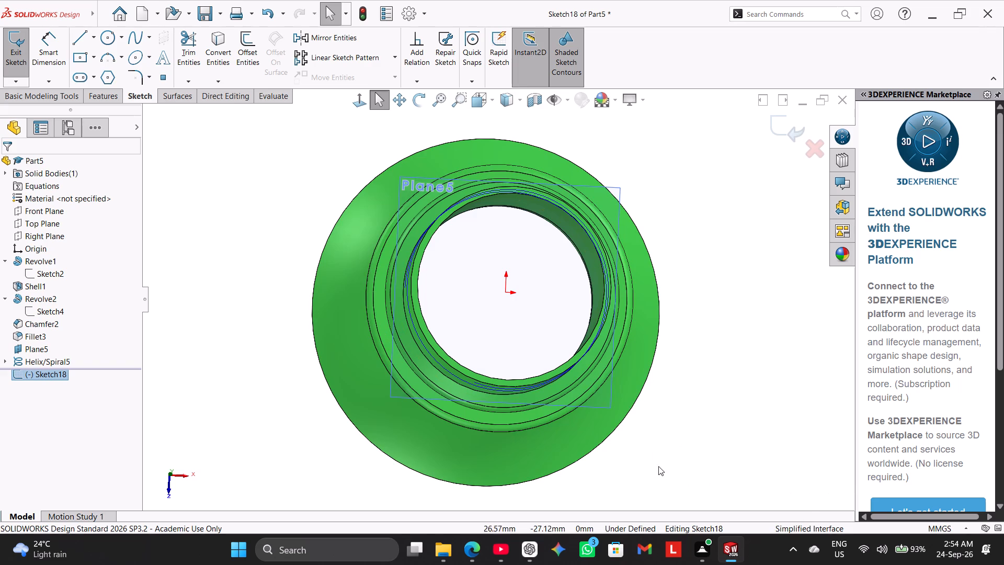
Convert the neck's 30 mm outer circular rim edge into the Plane5 sketch.
click(358, 104)
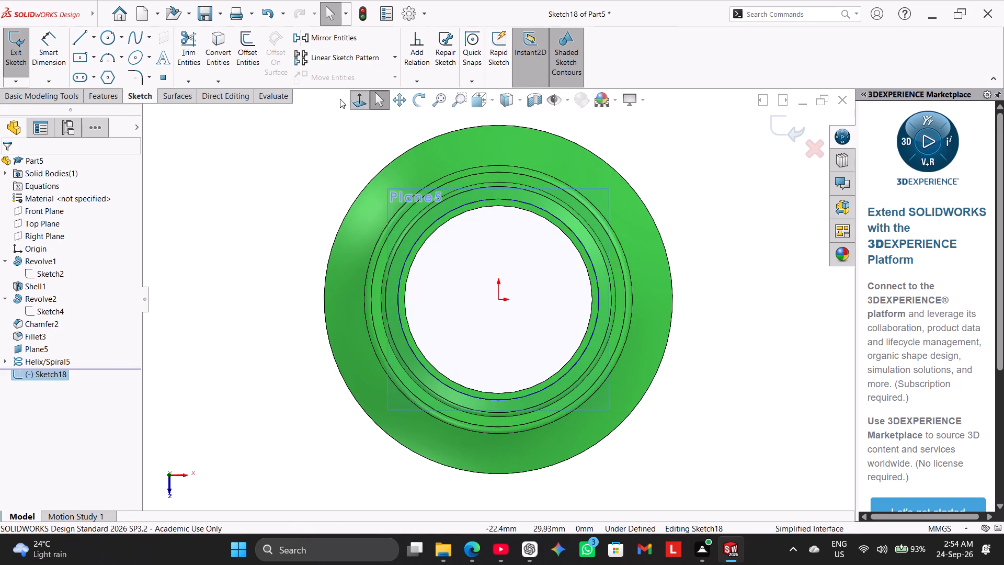
click(221, 54)
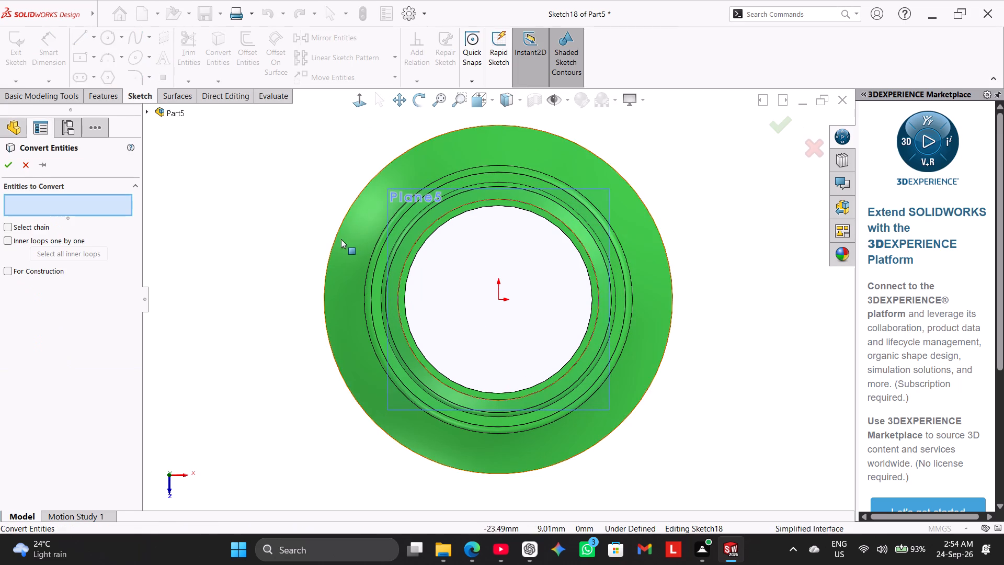
middle_drag(343, 240, 394, 260)
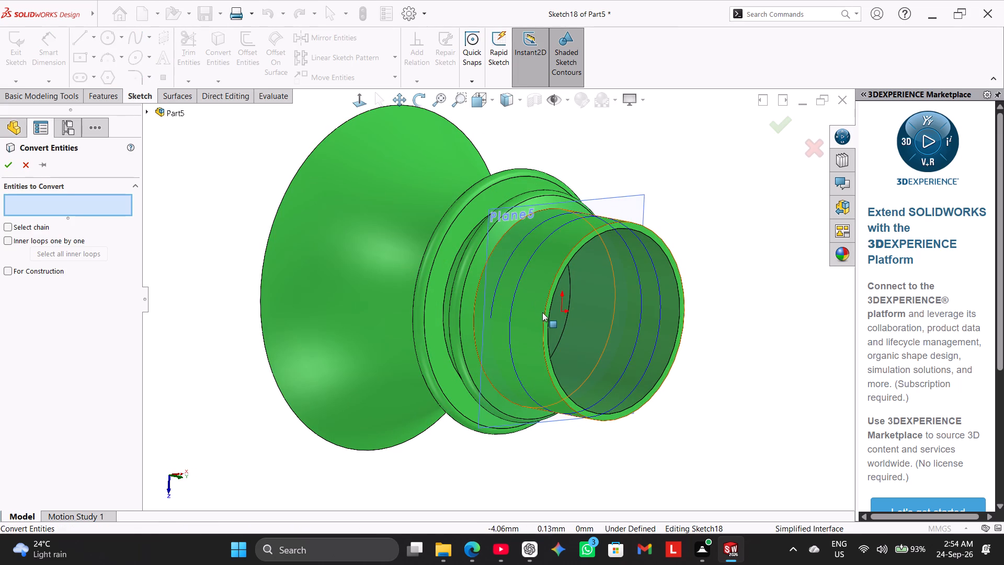
click(544, 316)
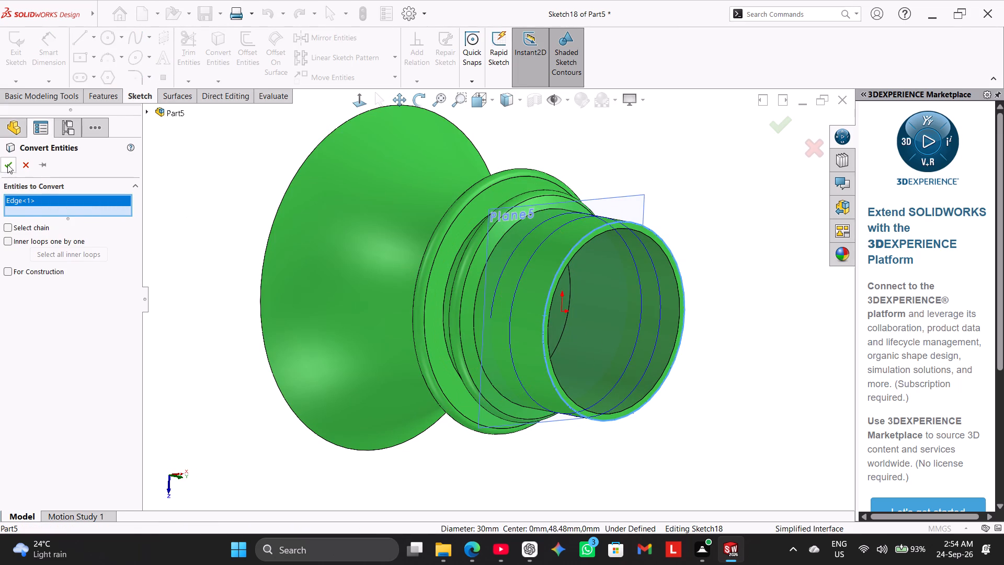
click(8, 164)
Create a tapered helix from the converted circle: constant pitch 4 mm, 0.1 revolutions, start angle 0°, clockwise, inward taper 80°.
middle_drag(717, 273, 681, 250)
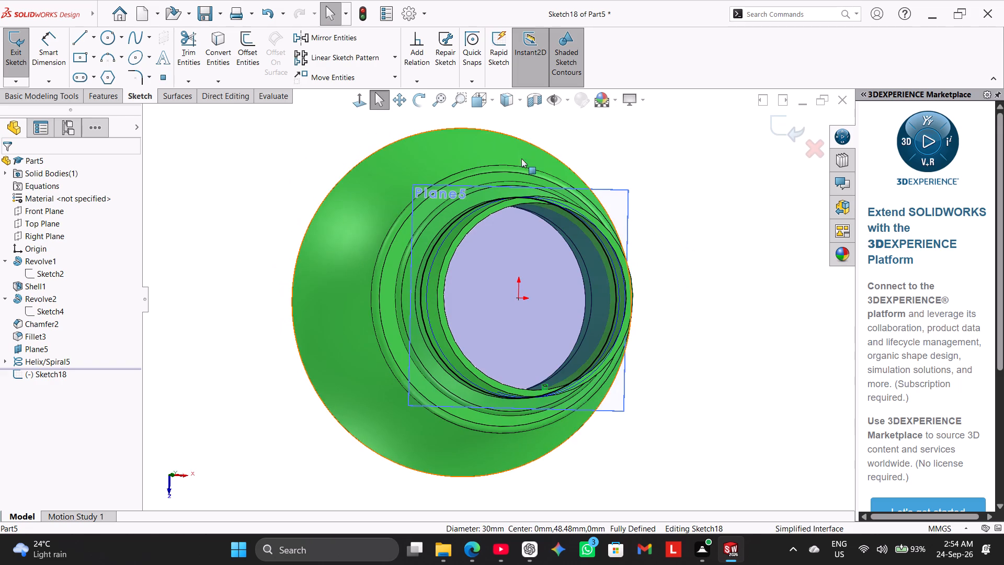
click(119, 97)
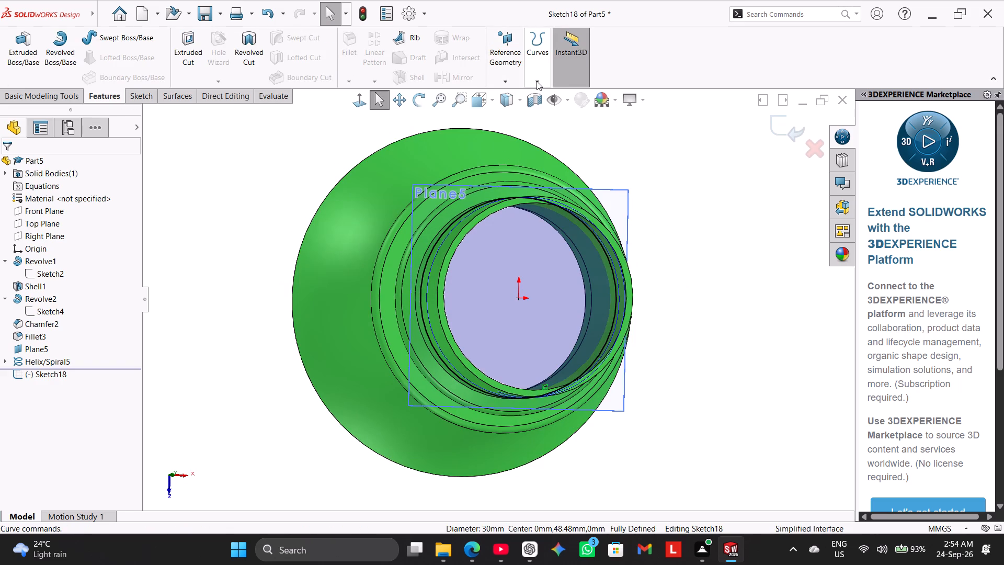
click(537, 81)
click(552, 104)
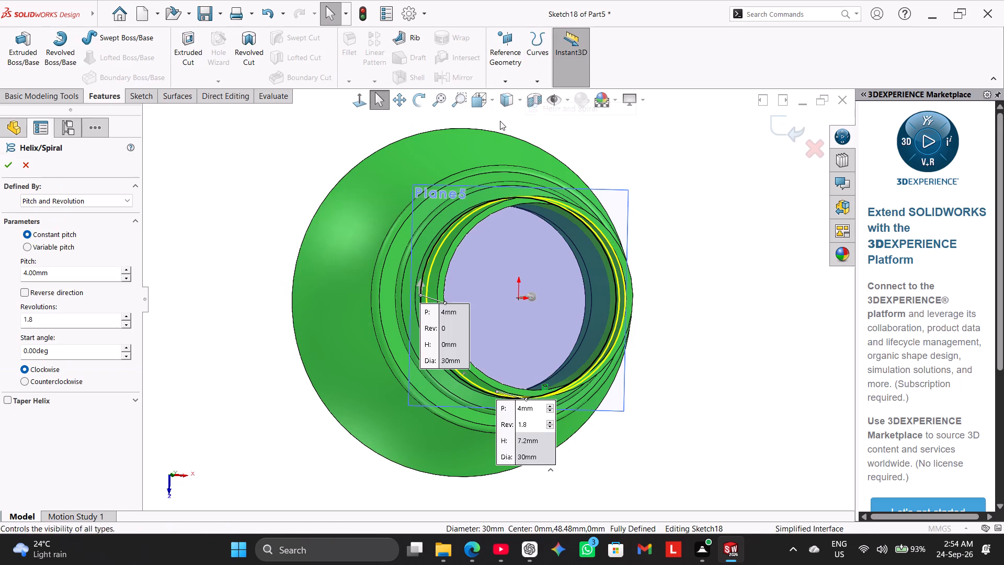
double_click(97, 319)
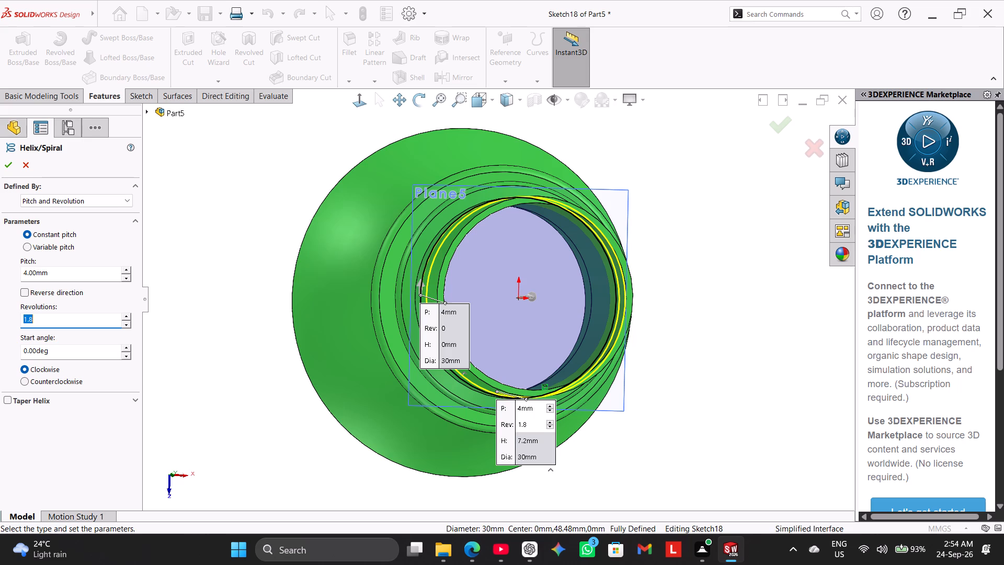
text(0.1)
key(Return)
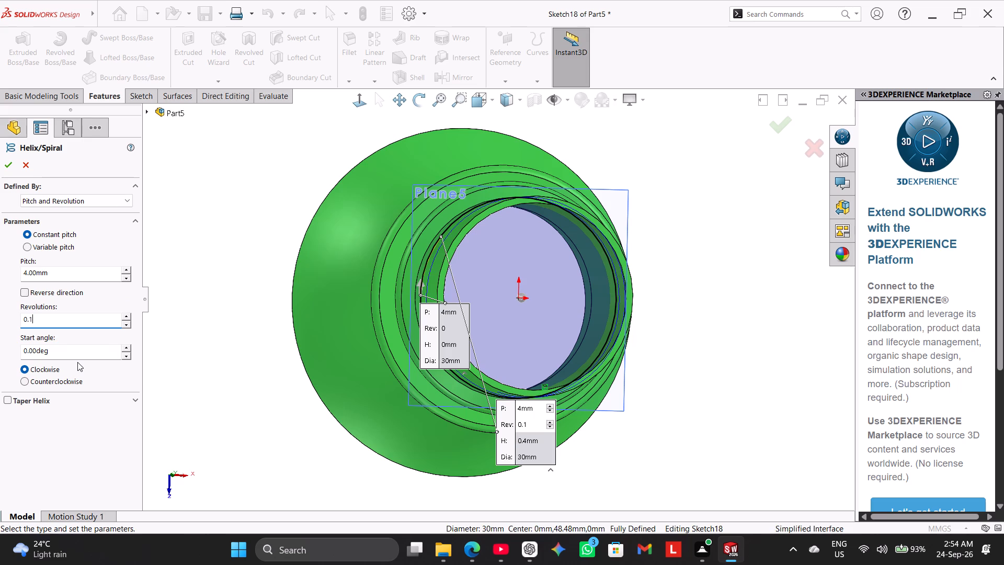
click(5, 399)
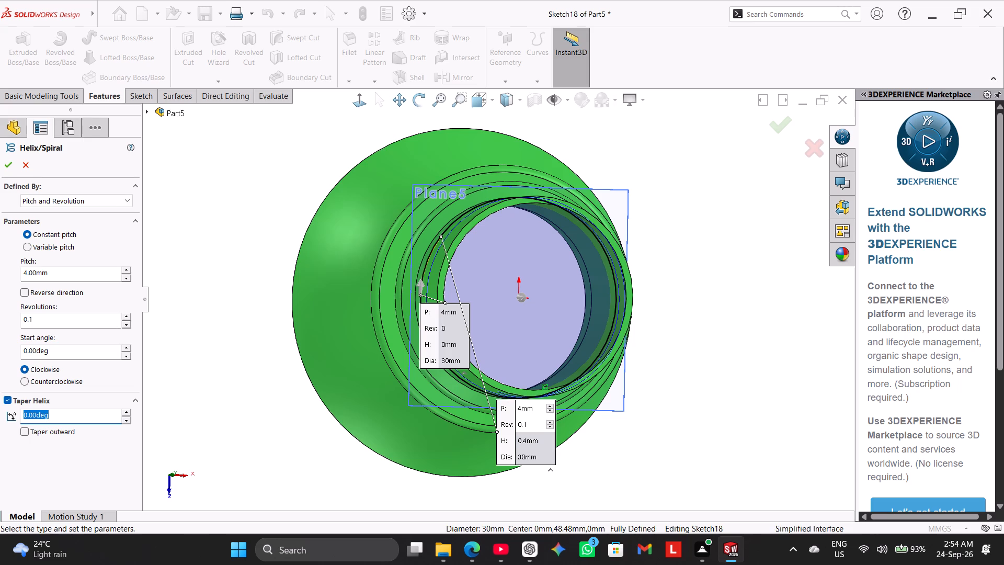
text(80)
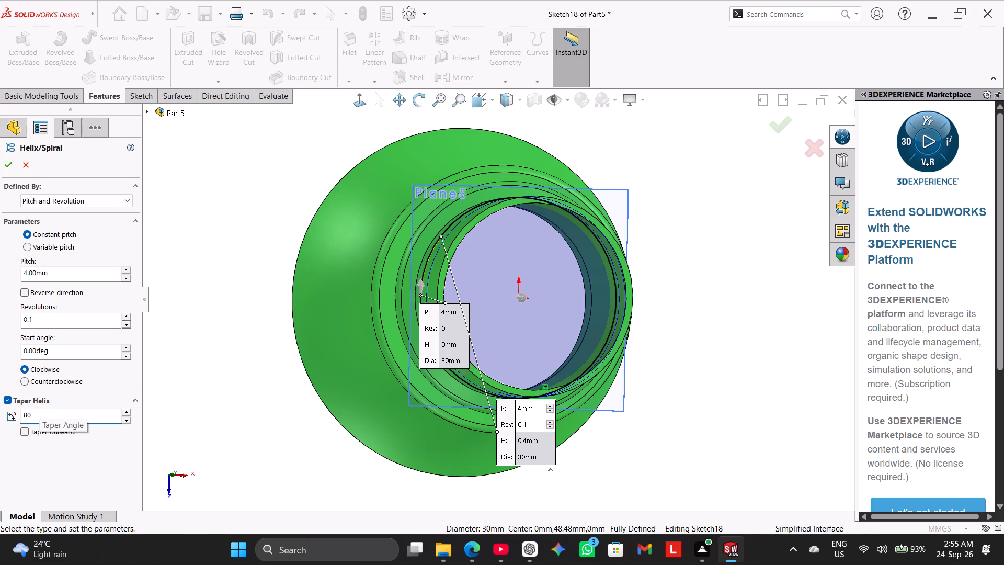
key(Return)
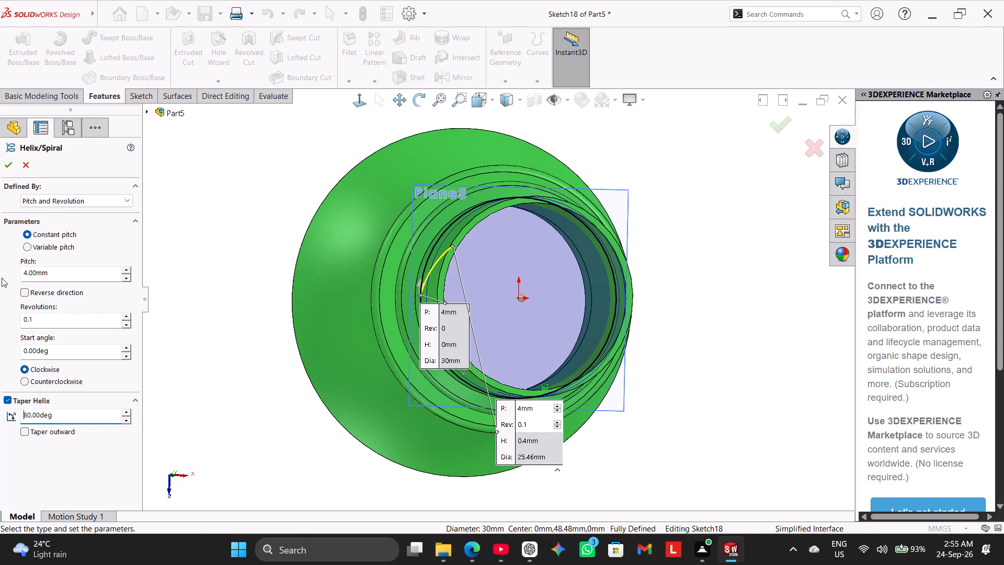
click(7, 167)
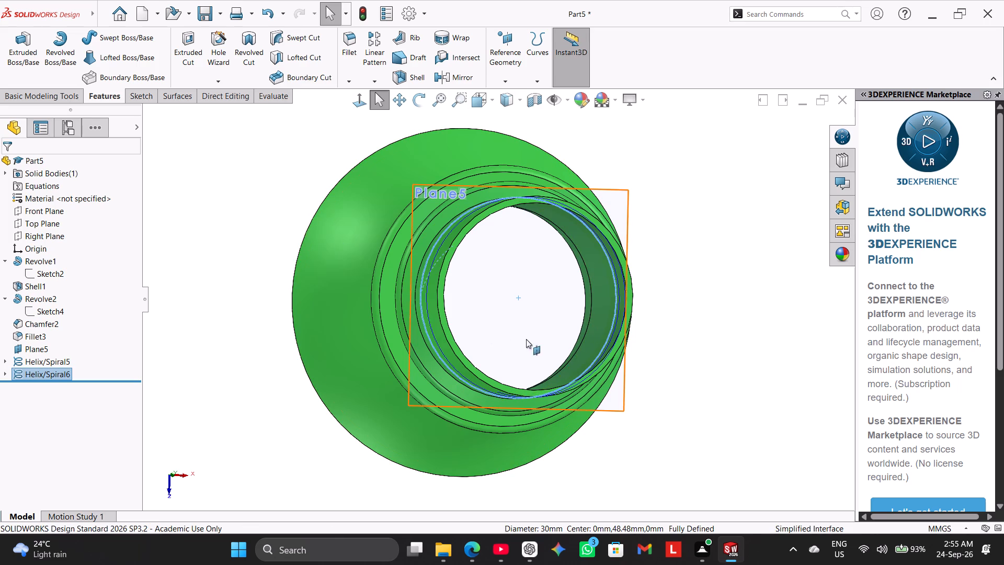
Examine how the short tapered helix meets the start of the main helix on the neck in rotated views.
middle_drag(663, 315, 688, 215)
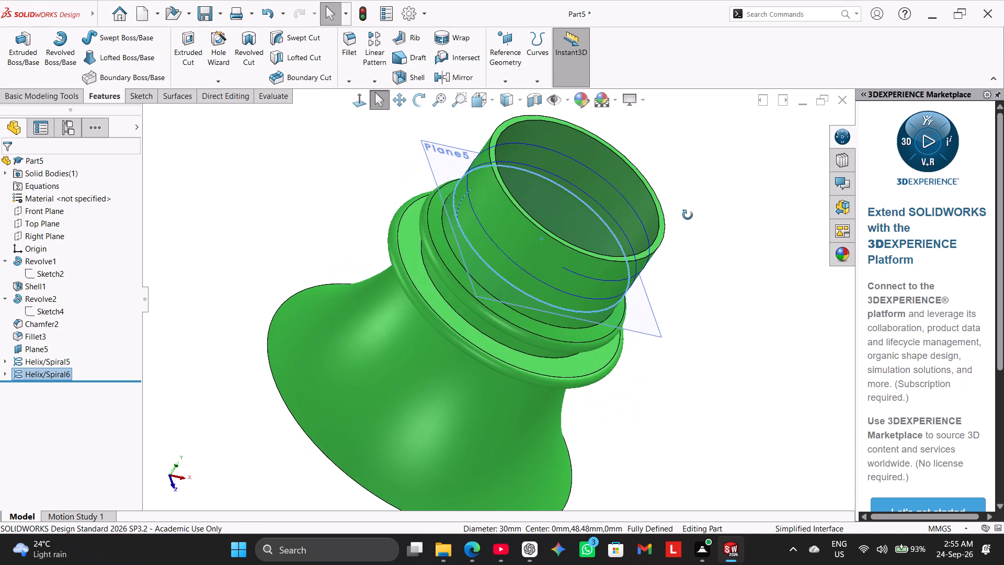
middle_drag(688, 215, 710, 183)
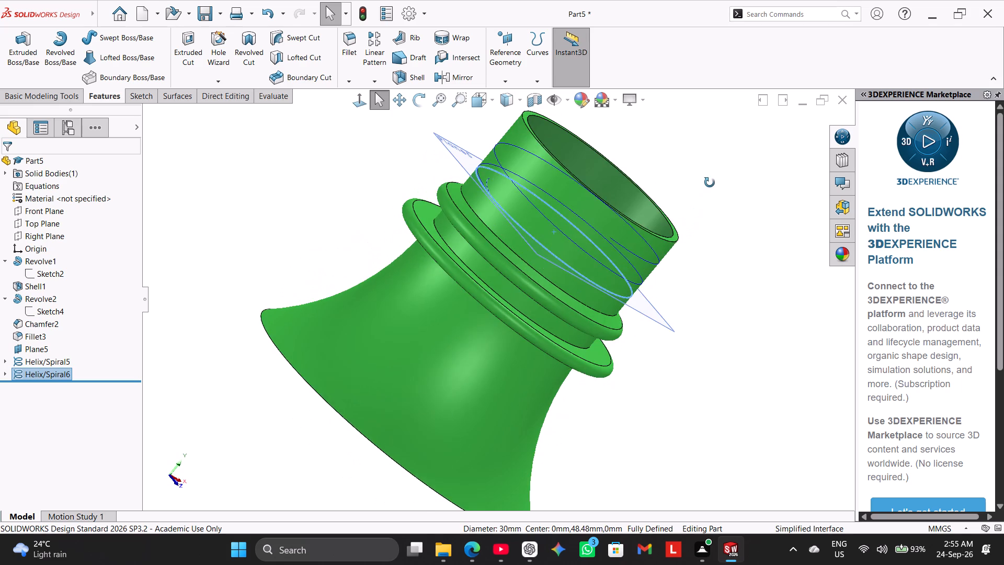
middle_drag(710, 183, 708, 196)
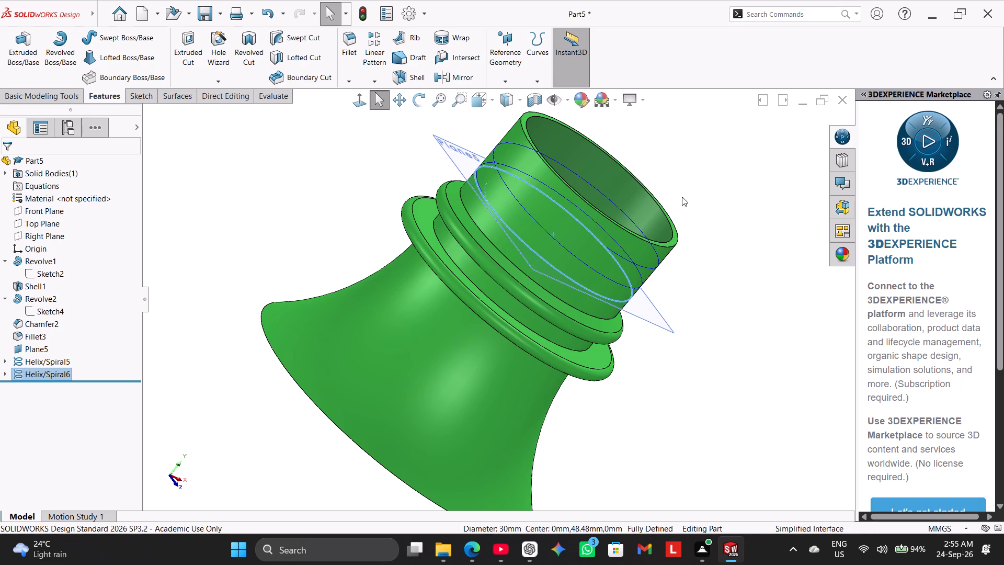
middle_drag(690, 184, 687, 203)
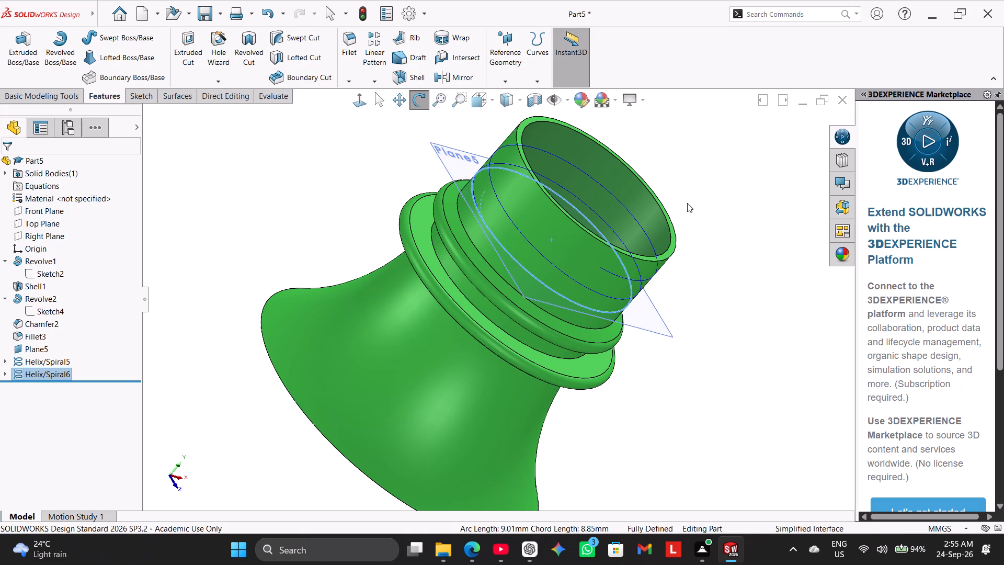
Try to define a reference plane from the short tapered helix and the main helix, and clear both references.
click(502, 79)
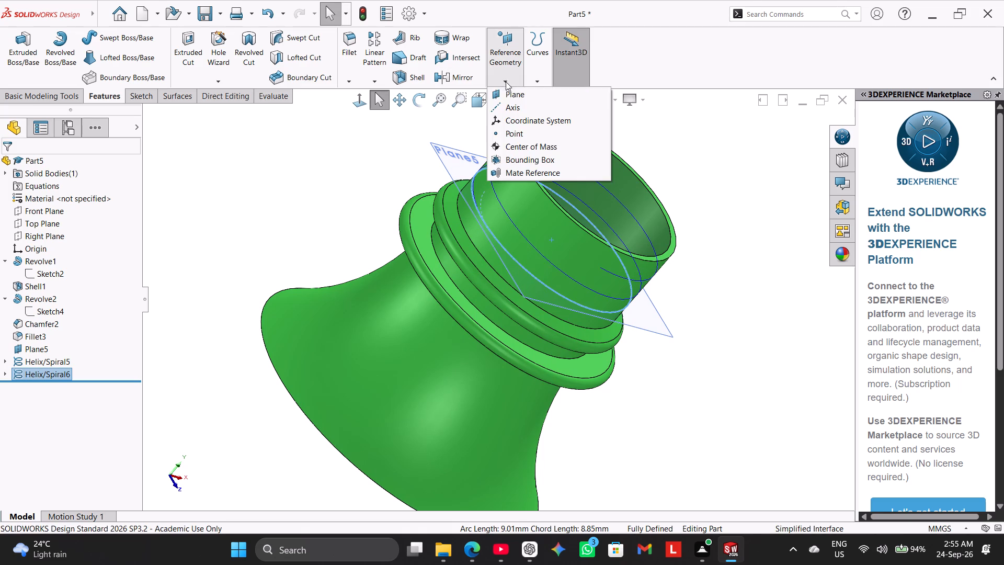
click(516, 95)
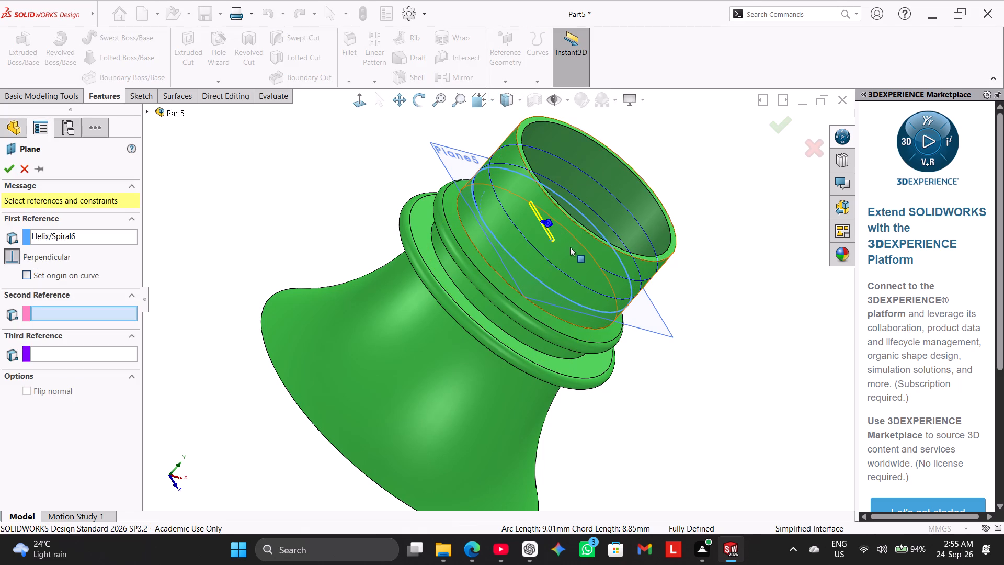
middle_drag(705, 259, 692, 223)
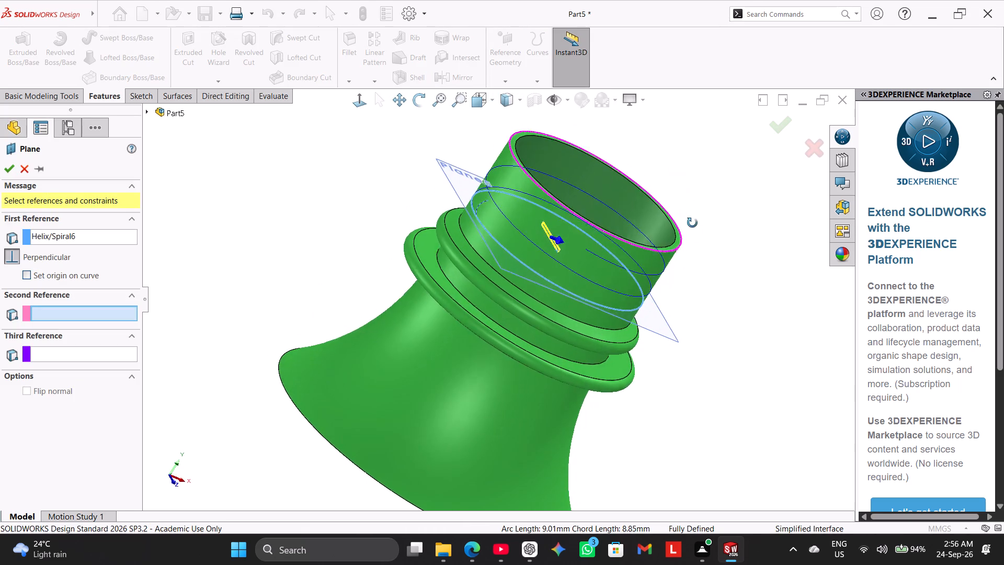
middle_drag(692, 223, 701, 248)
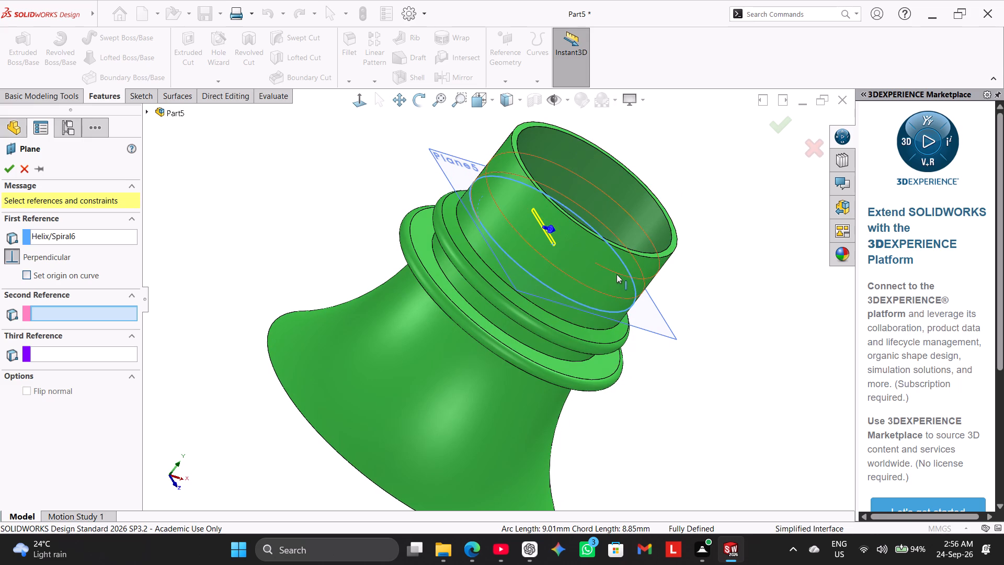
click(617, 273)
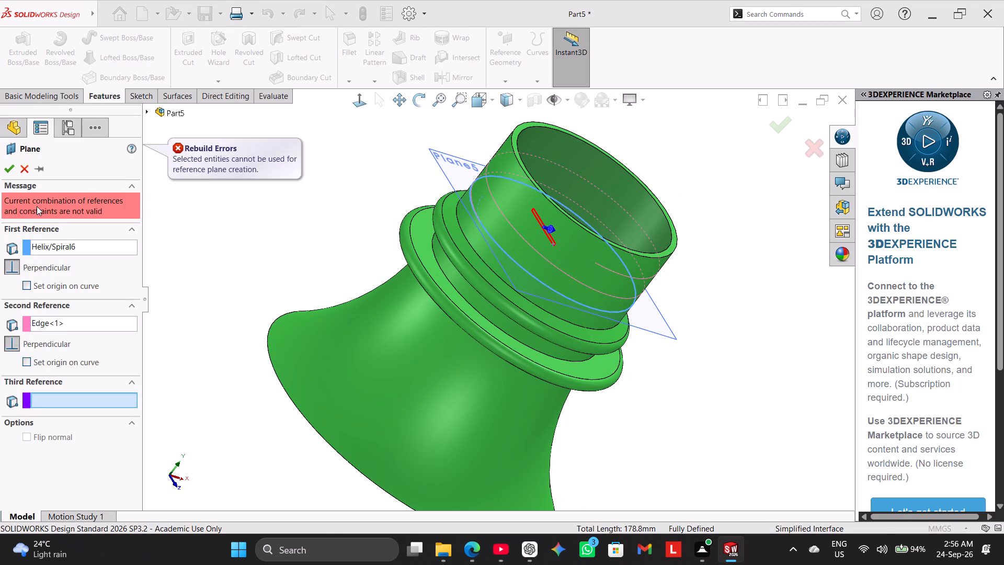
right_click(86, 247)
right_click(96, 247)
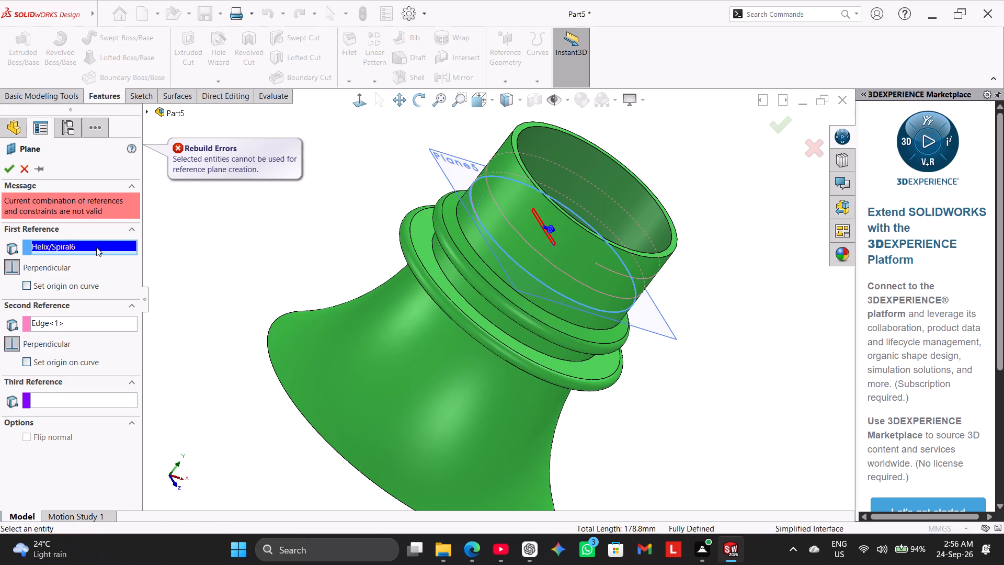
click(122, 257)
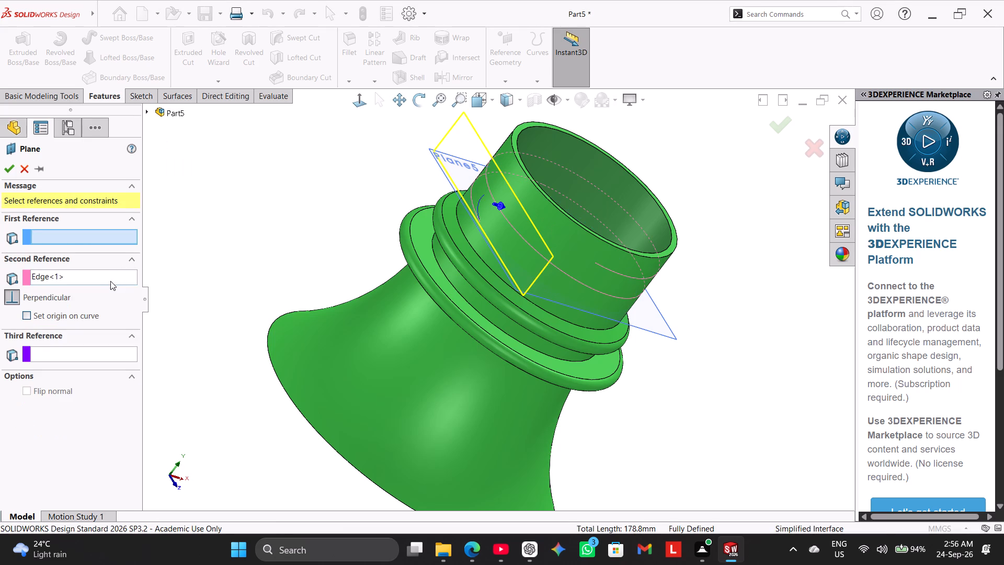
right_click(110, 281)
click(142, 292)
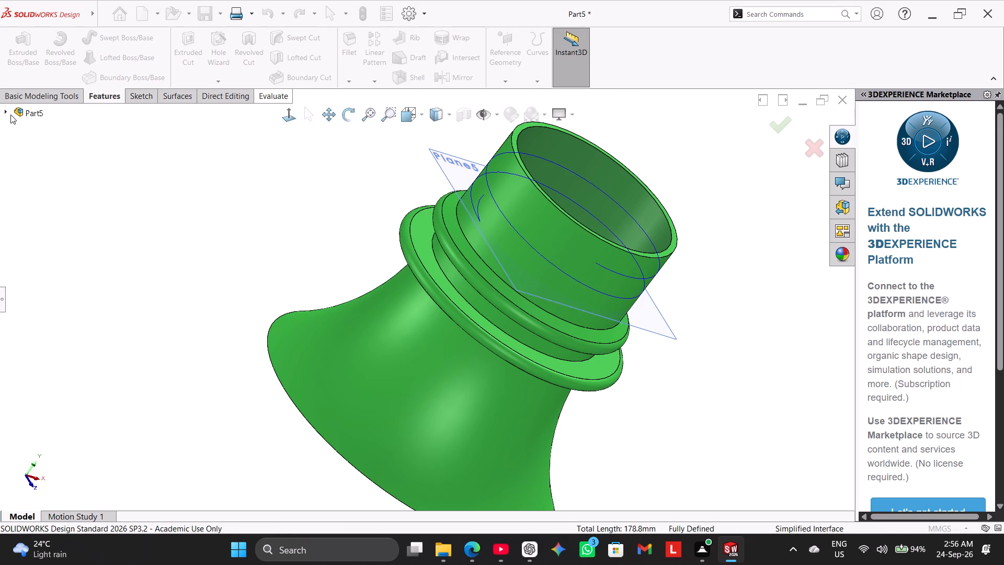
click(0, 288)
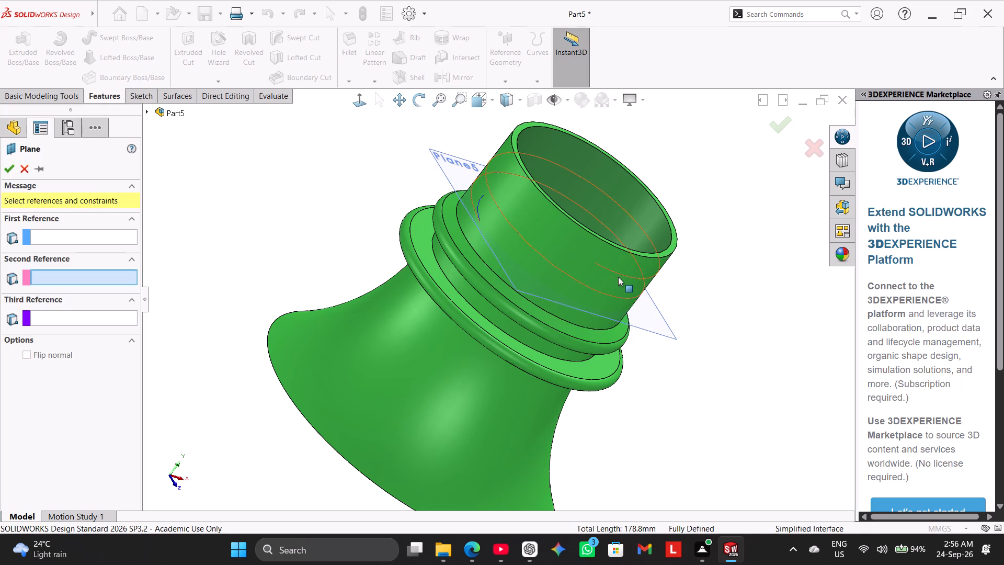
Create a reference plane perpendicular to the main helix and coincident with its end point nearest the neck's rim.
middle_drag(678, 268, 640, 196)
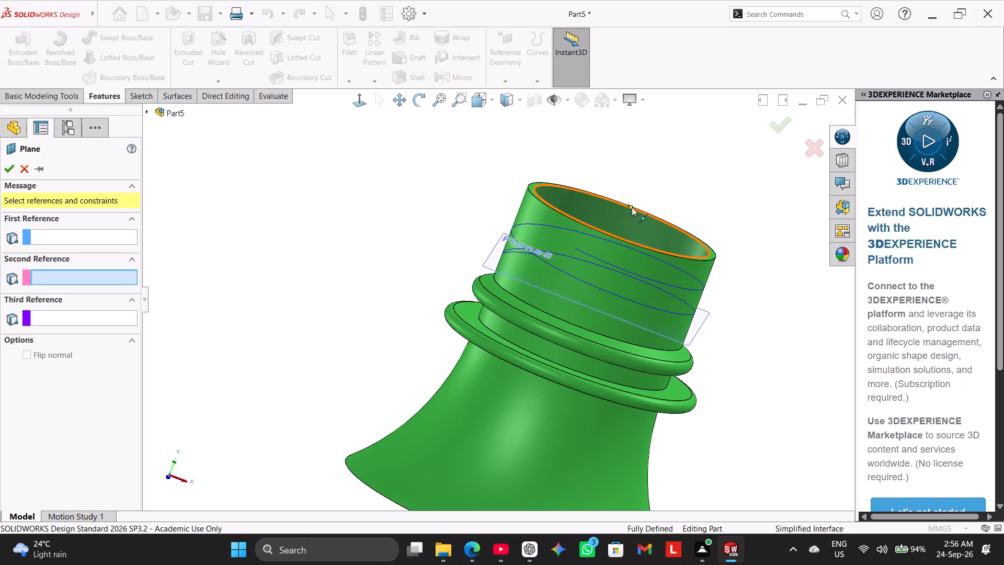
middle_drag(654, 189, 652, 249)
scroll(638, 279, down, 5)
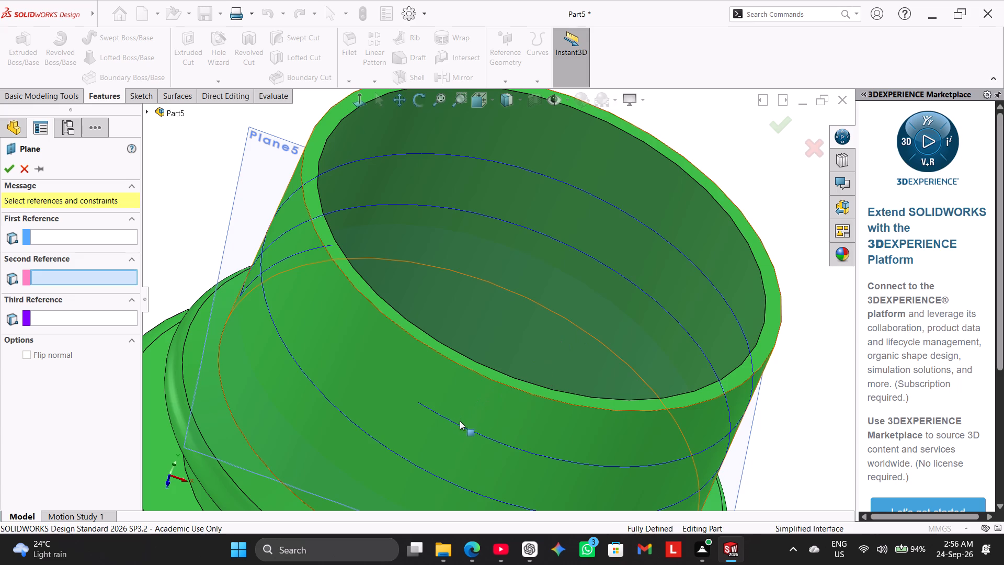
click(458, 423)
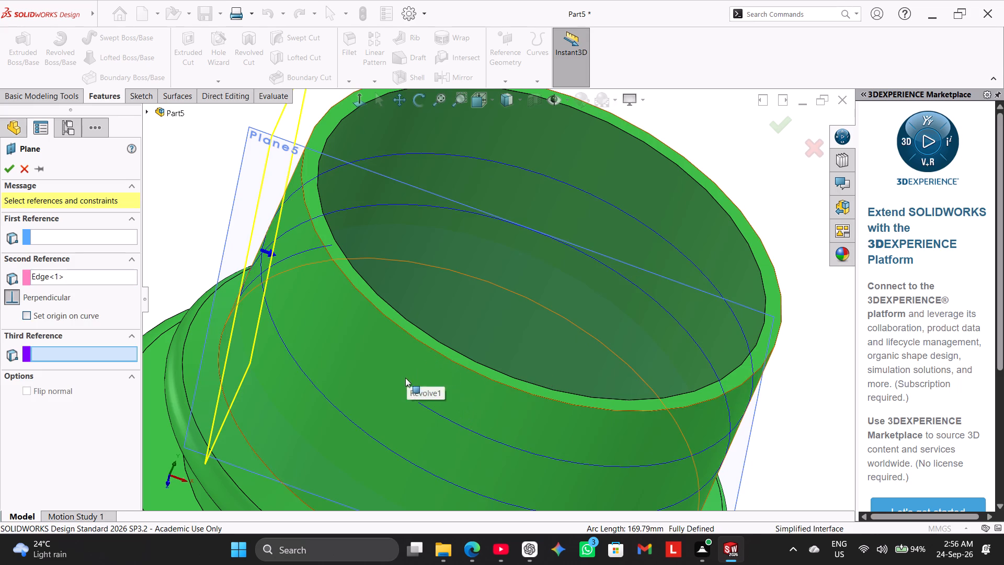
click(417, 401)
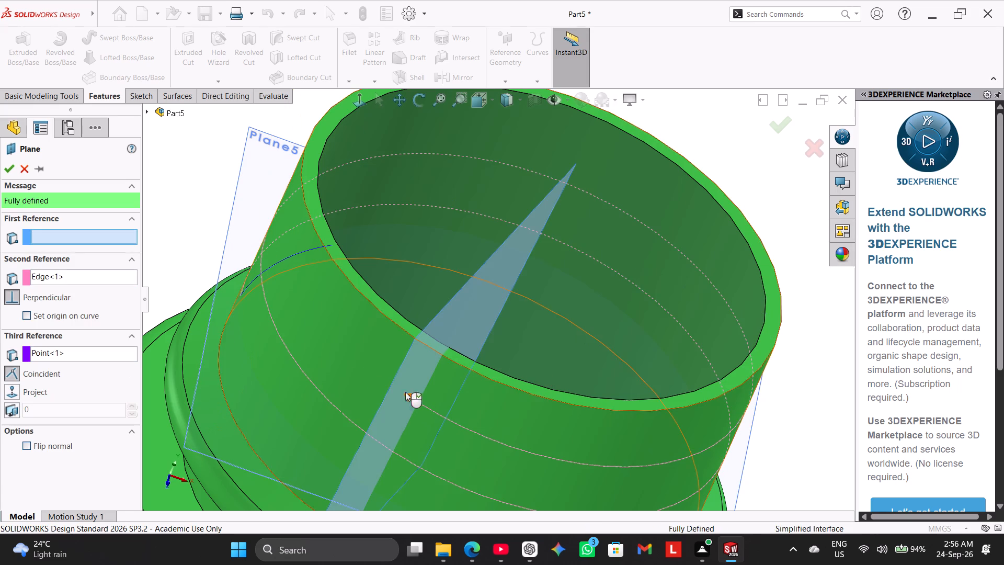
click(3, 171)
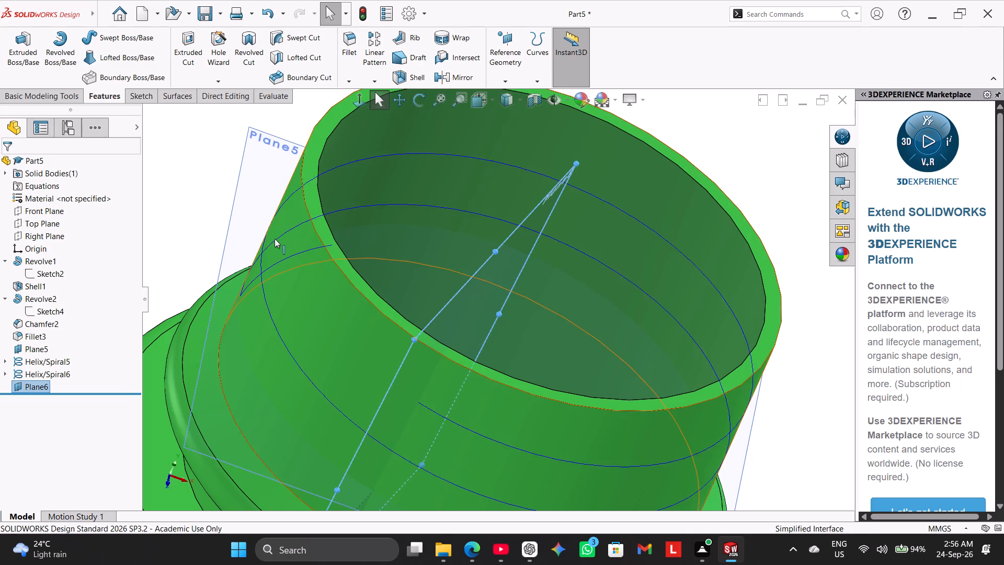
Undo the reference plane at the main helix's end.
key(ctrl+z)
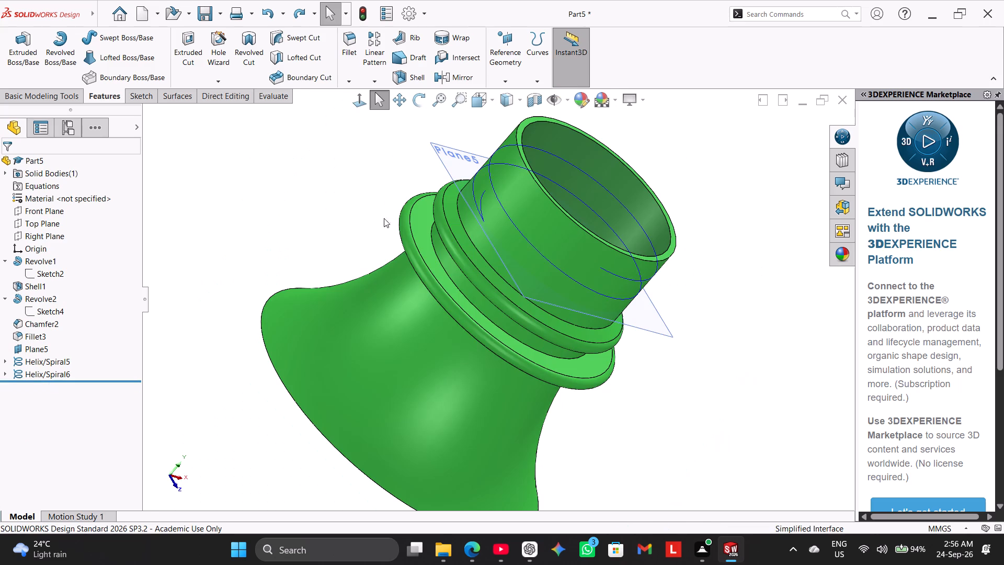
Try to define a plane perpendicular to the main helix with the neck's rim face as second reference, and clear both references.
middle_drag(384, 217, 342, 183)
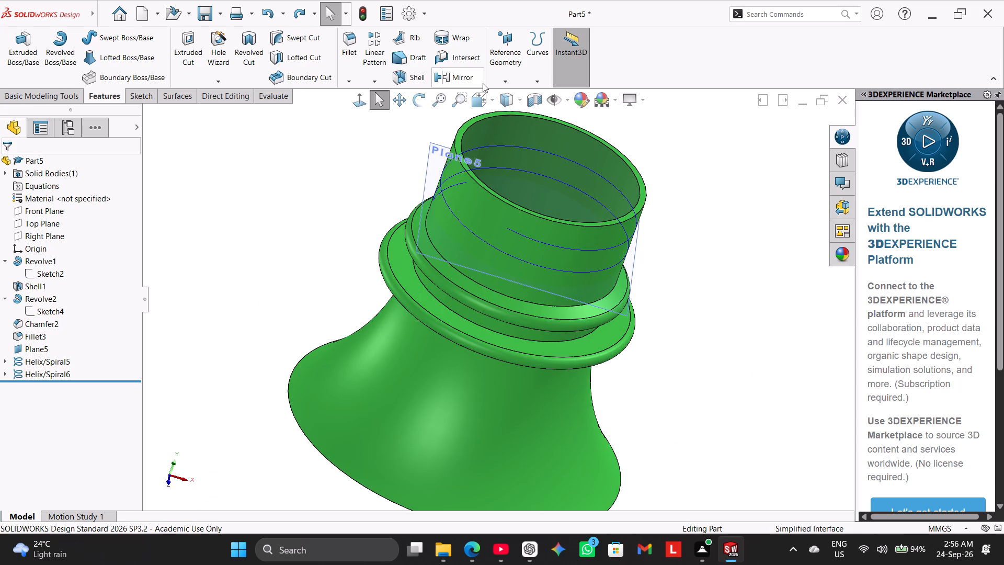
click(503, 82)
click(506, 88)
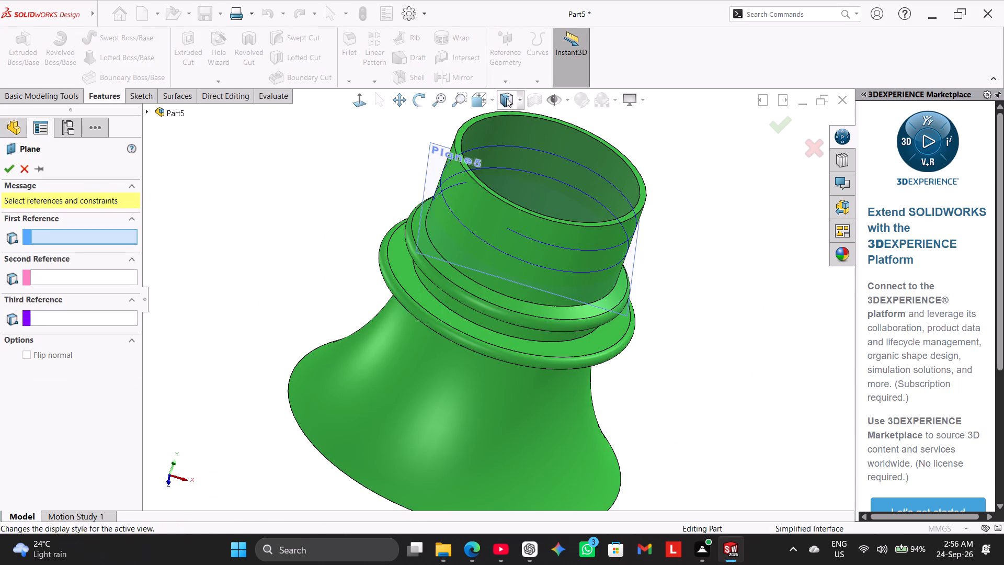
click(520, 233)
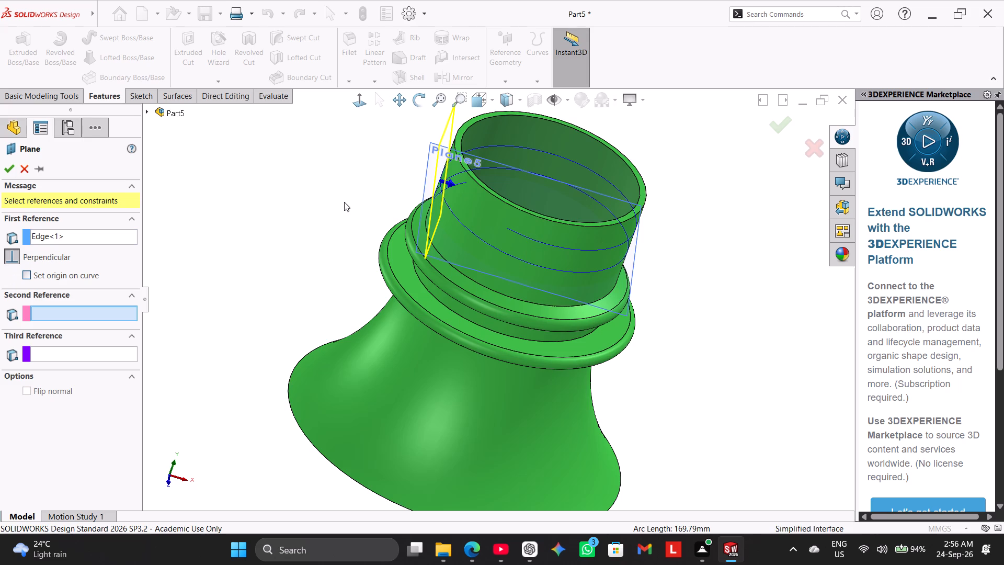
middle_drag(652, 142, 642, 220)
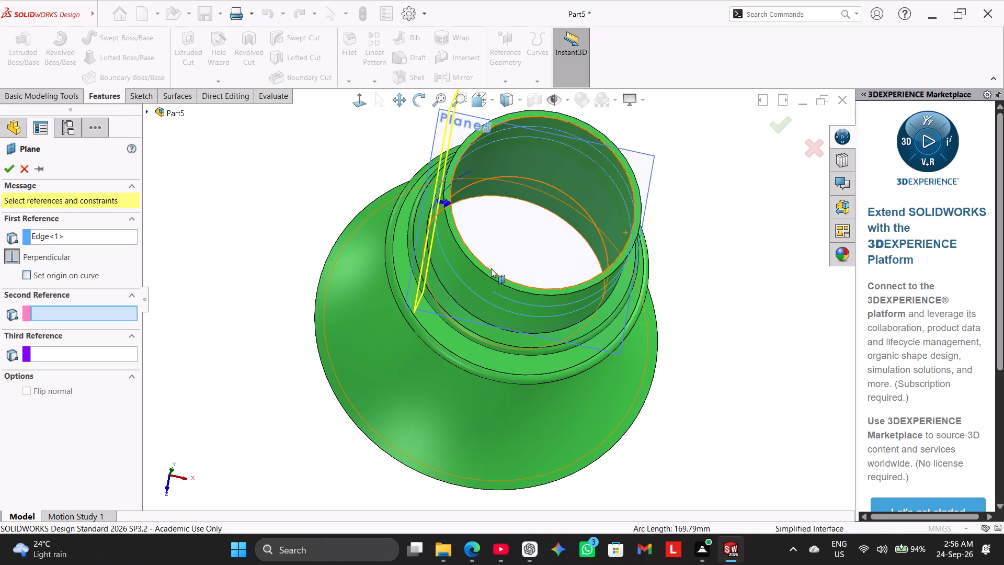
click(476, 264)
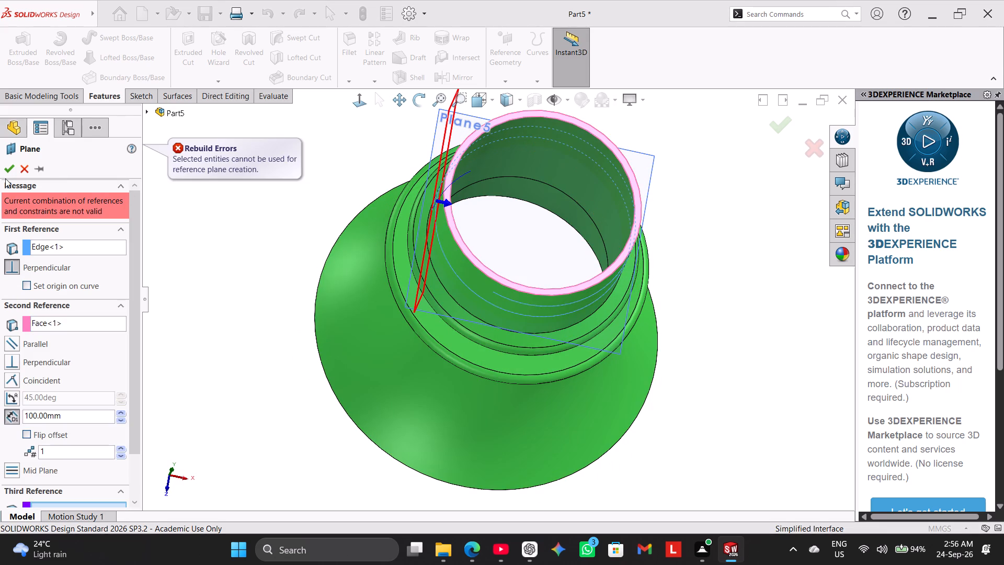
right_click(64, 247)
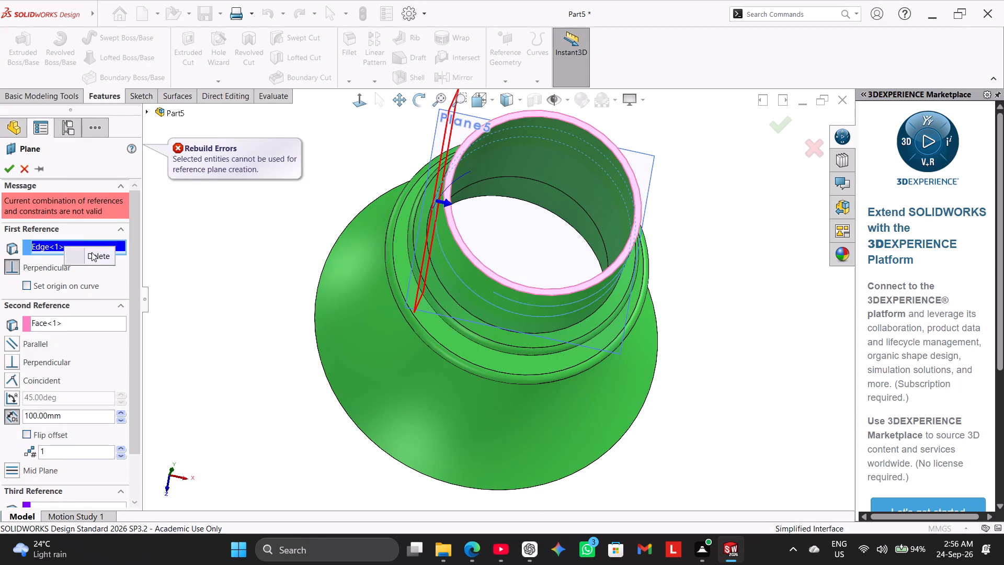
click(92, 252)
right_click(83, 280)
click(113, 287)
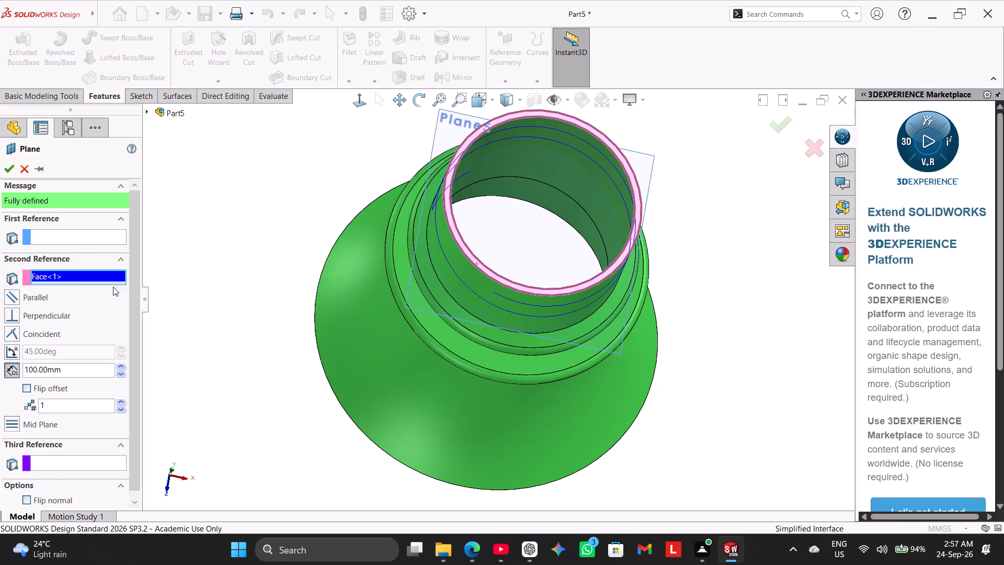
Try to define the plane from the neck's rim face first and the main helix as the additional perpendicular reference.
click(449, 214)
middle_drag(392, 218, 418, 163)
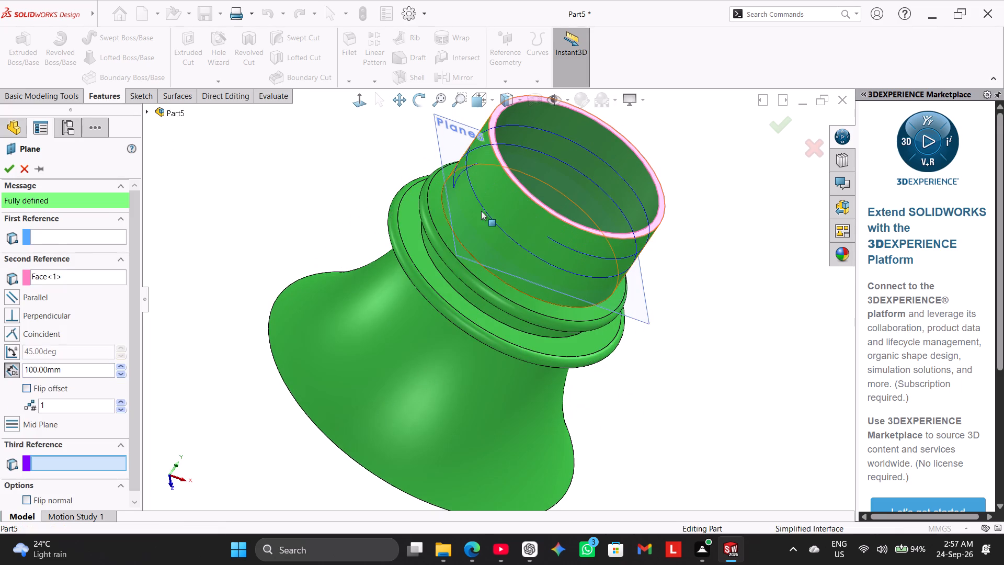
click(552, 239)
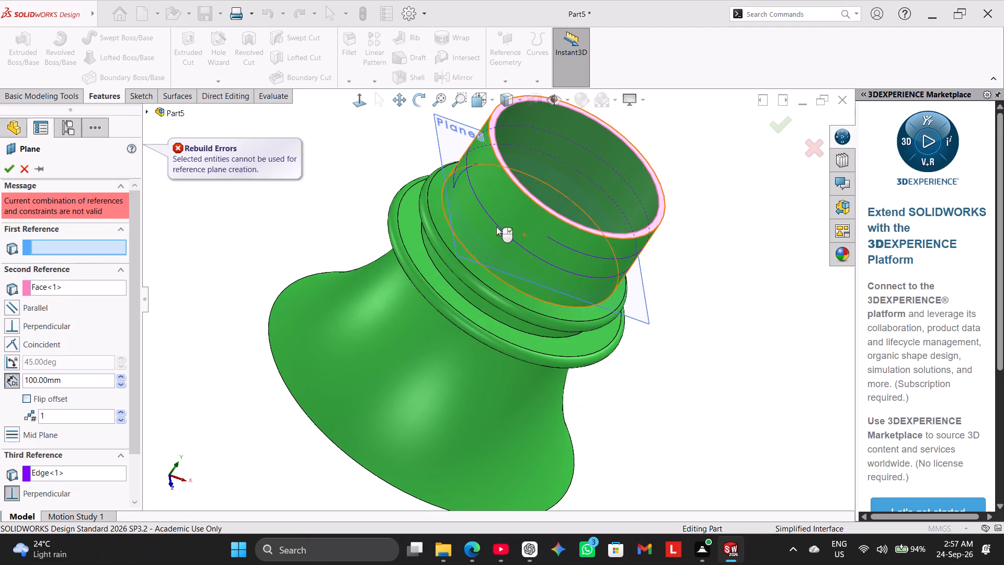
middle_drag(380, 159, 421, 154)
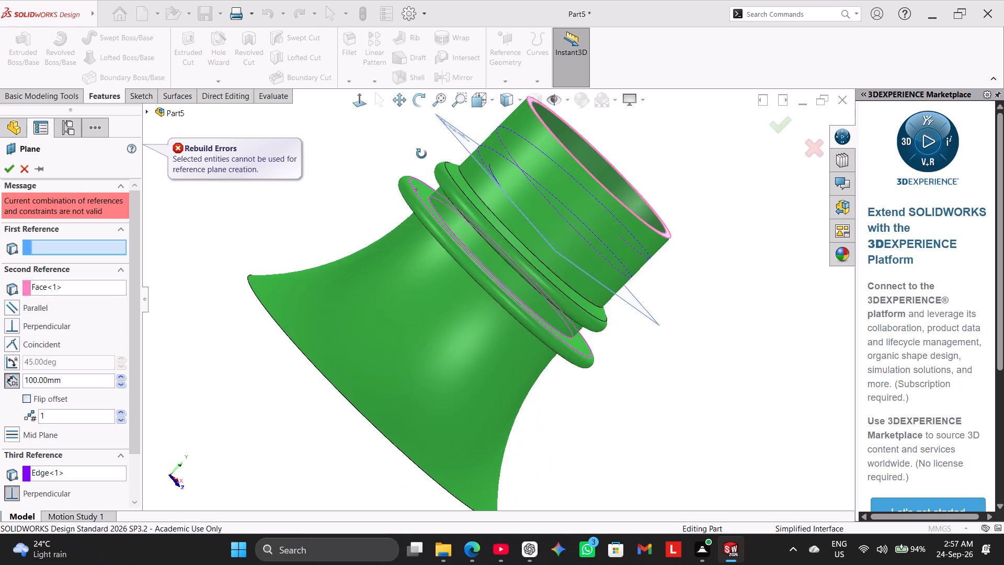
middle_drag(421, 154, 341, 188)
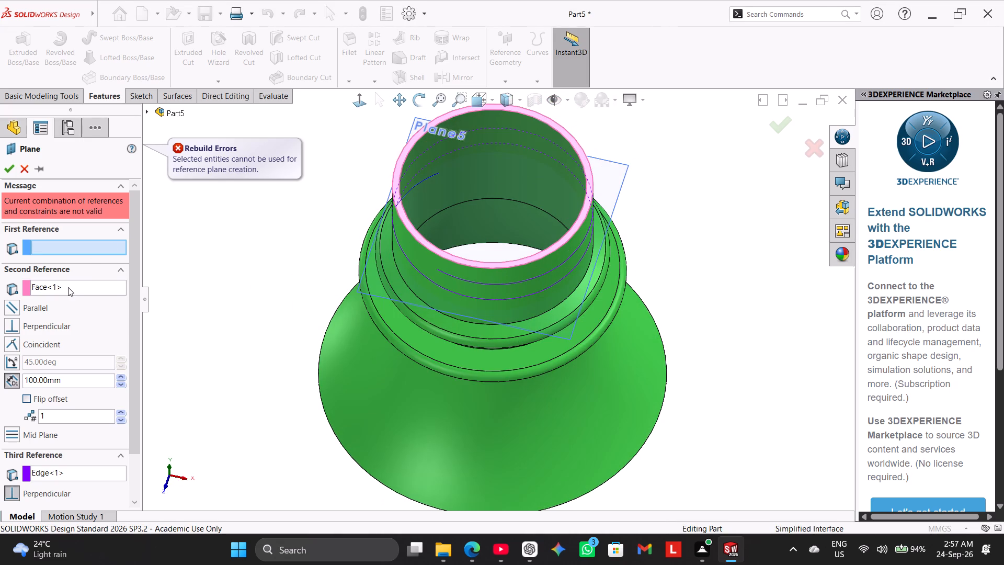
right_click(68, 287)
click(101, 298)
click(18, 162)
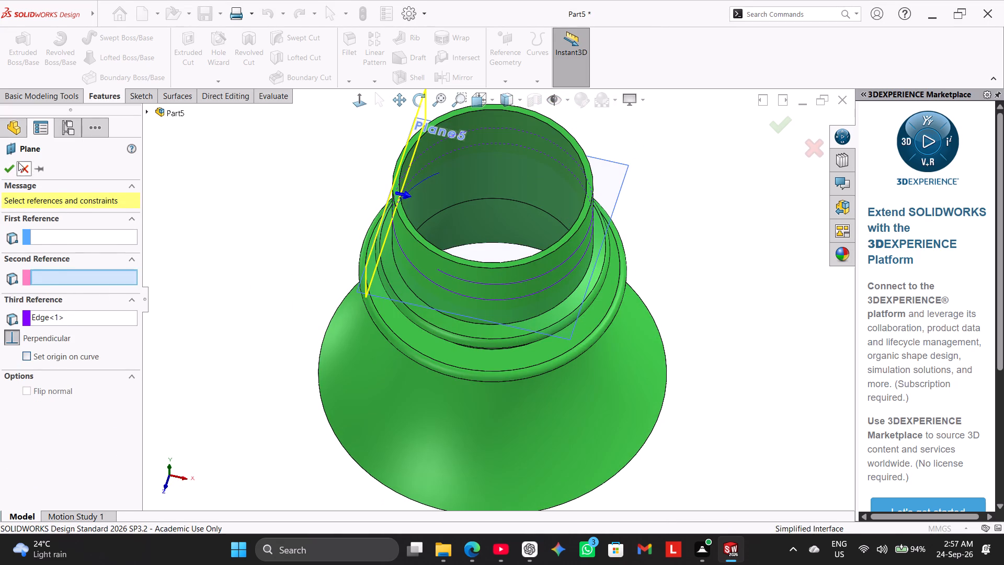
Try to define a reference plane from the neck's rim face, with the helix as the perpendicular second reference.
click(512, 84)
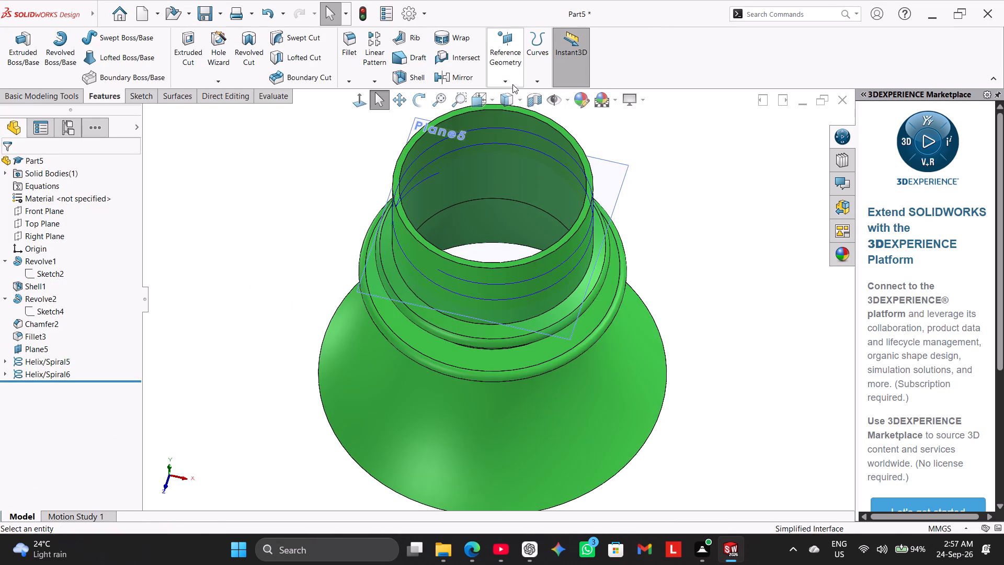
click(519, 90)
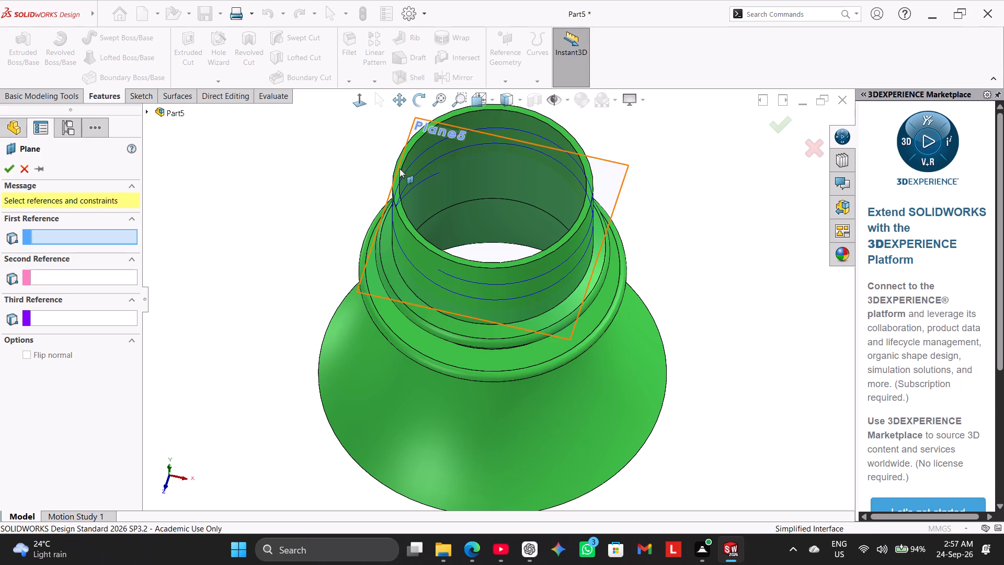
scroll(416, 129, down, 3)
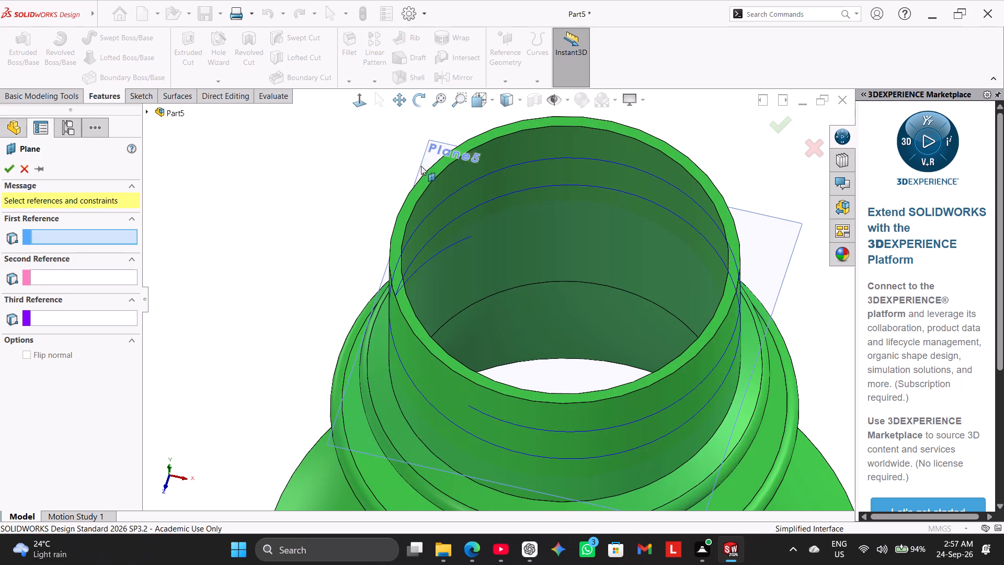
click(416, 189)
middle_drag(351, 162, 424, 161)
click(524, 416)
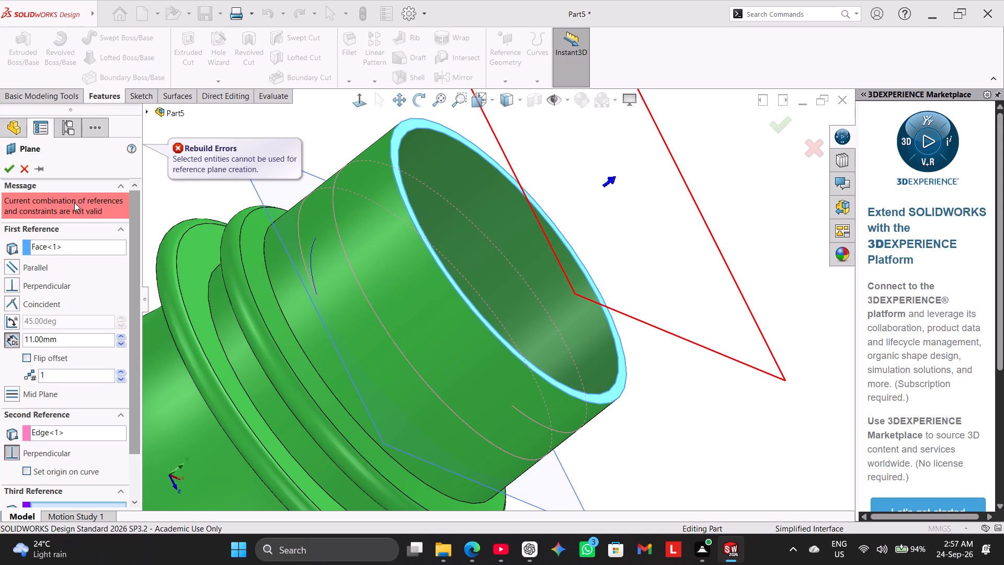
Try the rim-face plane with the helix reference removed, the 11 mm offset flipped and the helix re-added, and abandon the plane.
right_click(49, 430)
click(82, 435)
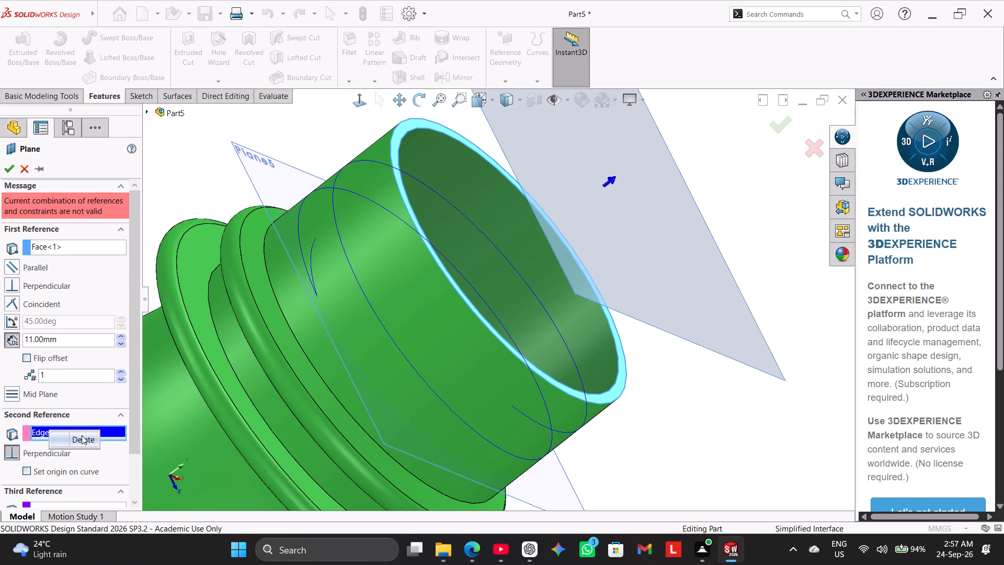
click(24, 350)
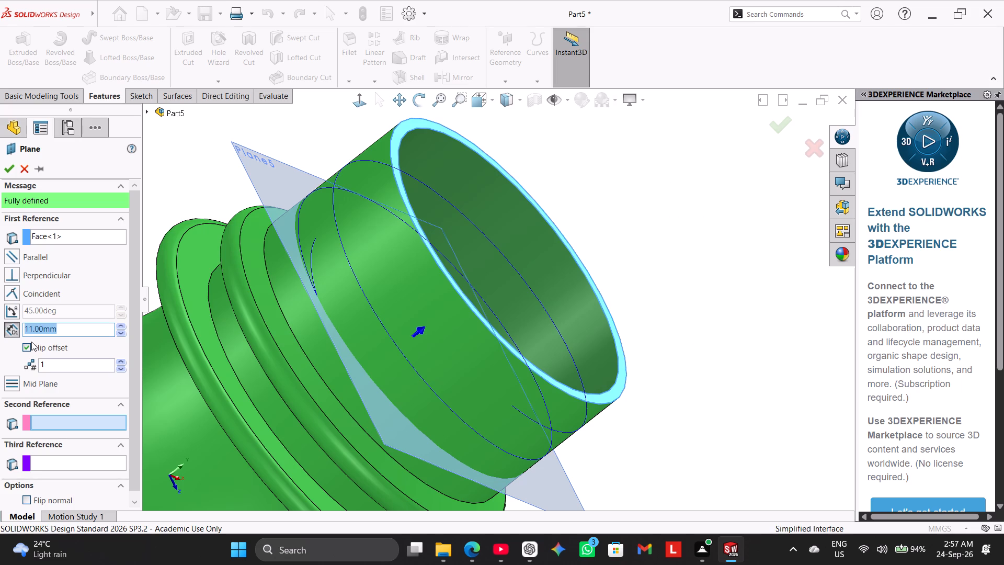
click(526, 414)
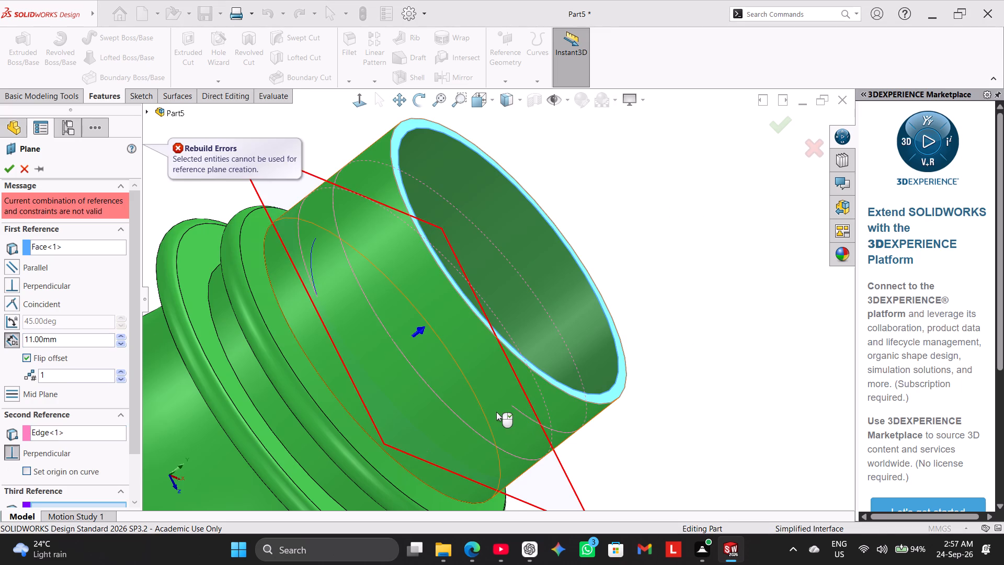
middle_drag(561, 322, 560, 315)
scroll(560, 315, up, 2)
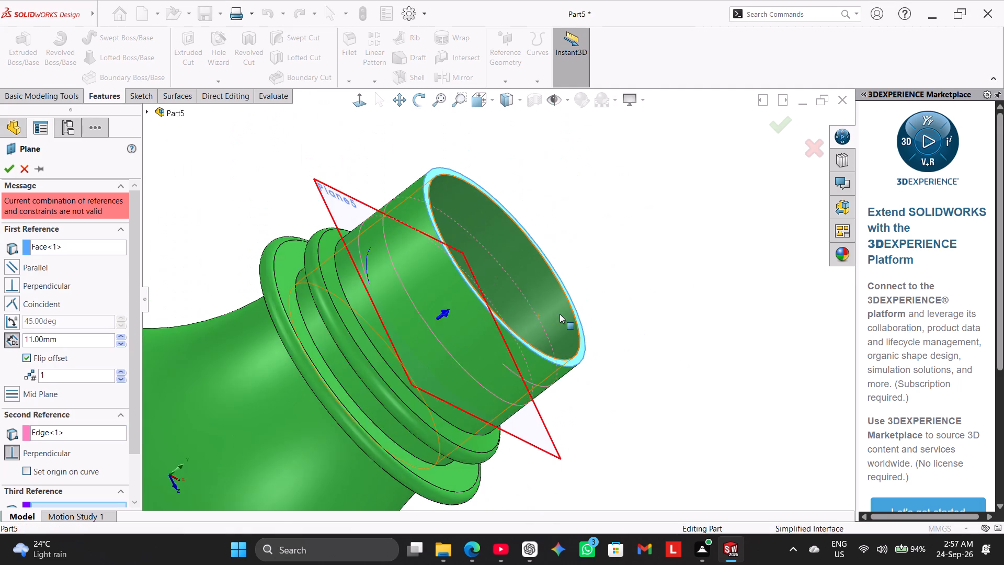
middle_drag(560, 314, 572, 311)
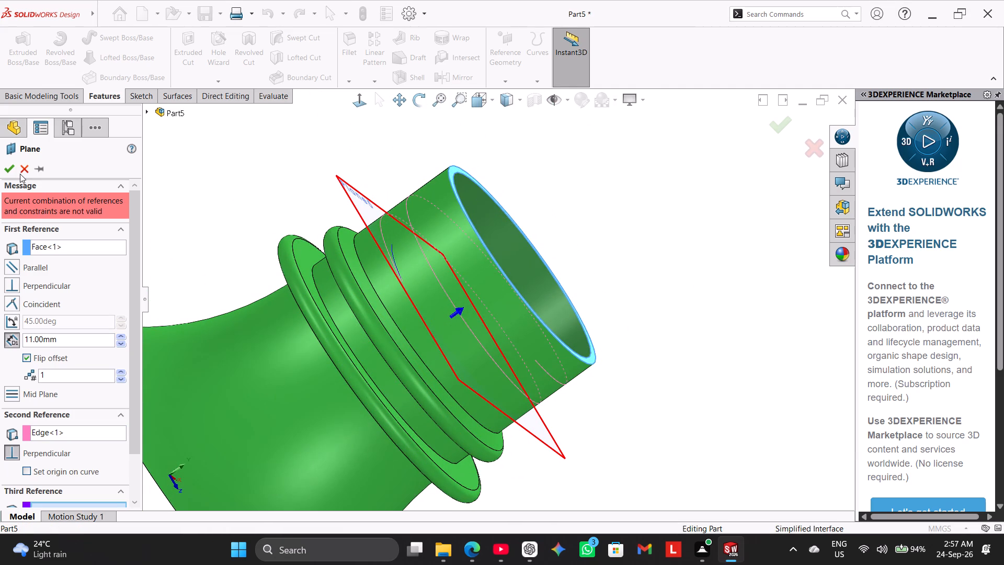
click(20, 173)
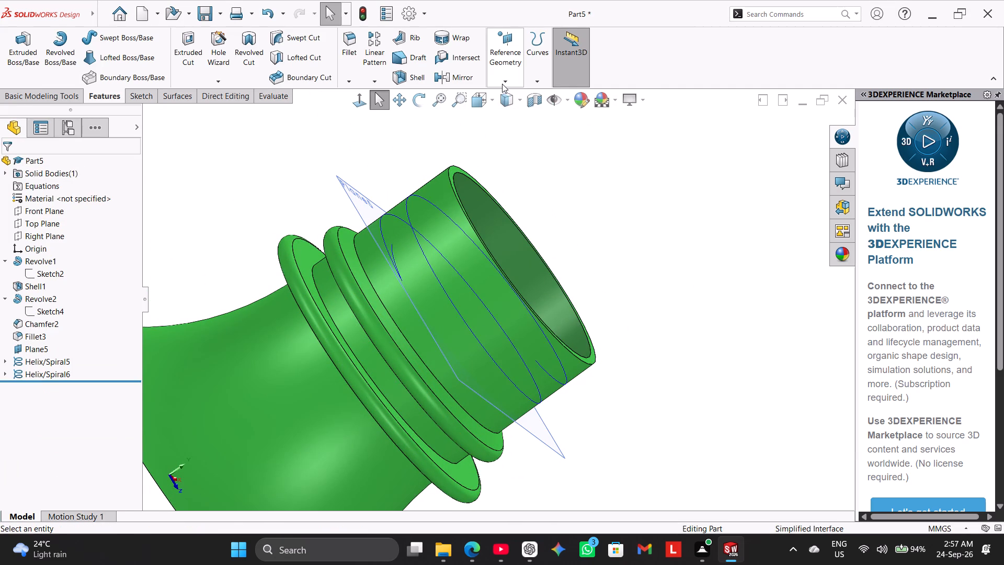
Start a new reference plane with the neck's rim face as its first reference, at an 11 mm offset.
click(515, 81)
click(516, 96)
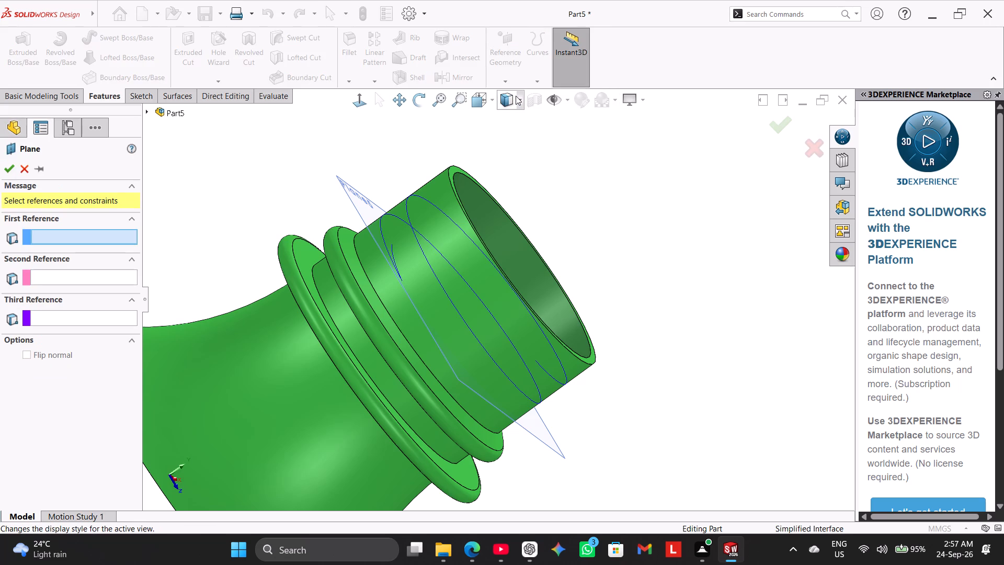
middle_drag(474, 135, 416, 187)
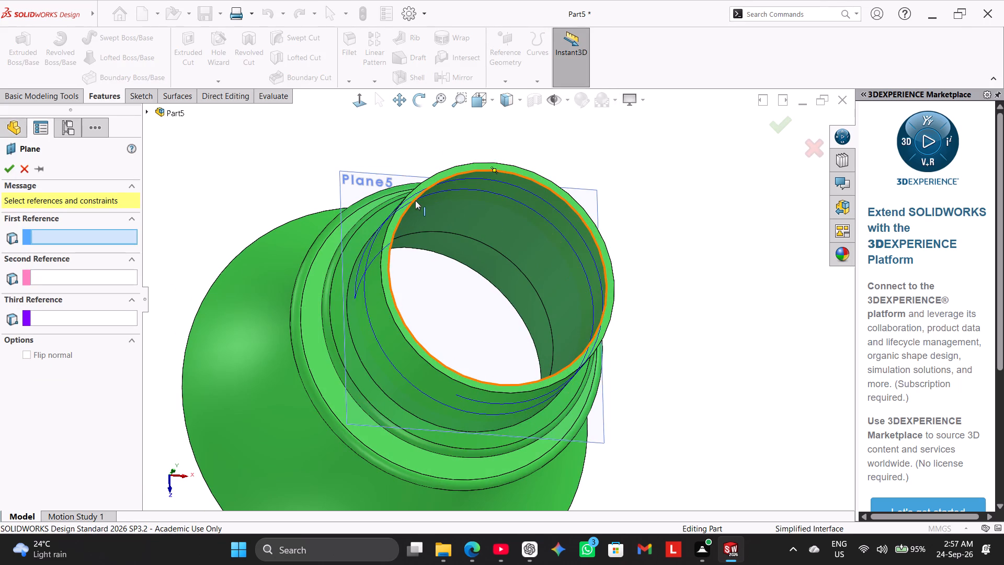
scroll(415, 200, down, 1)
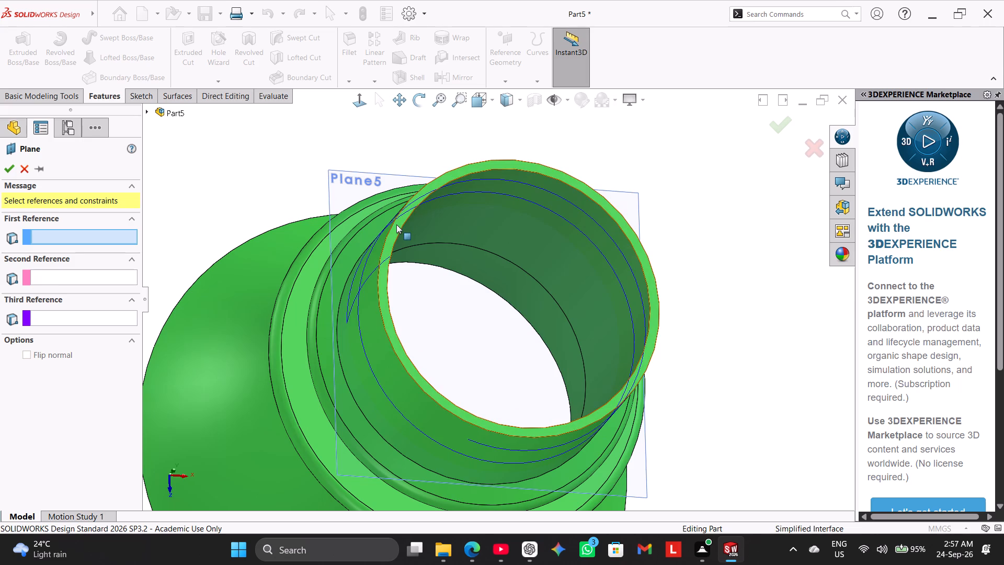
click(396, 224)
middle_drag(293, 171, 346, 142)
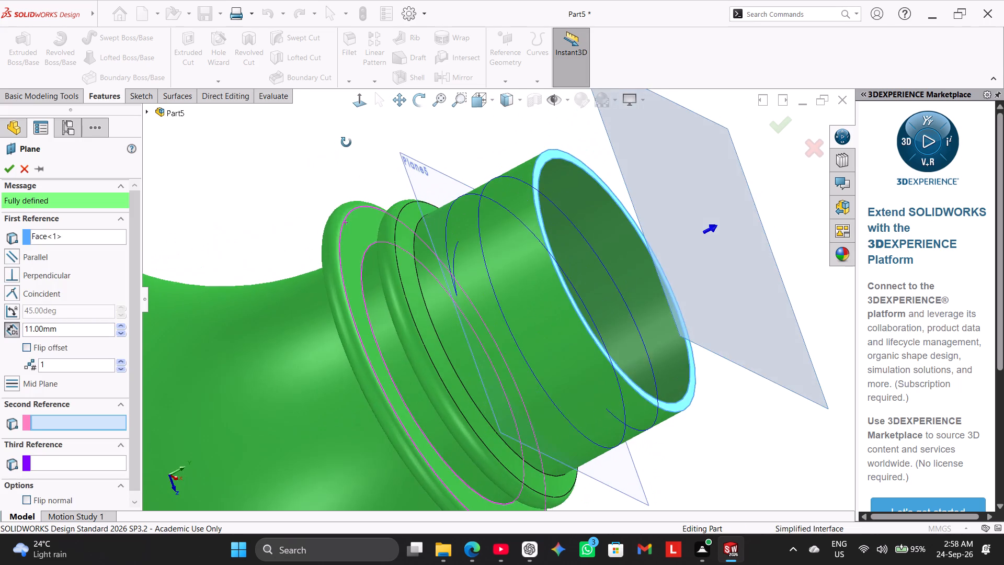
middle_drag(346, 142, 351, 140)
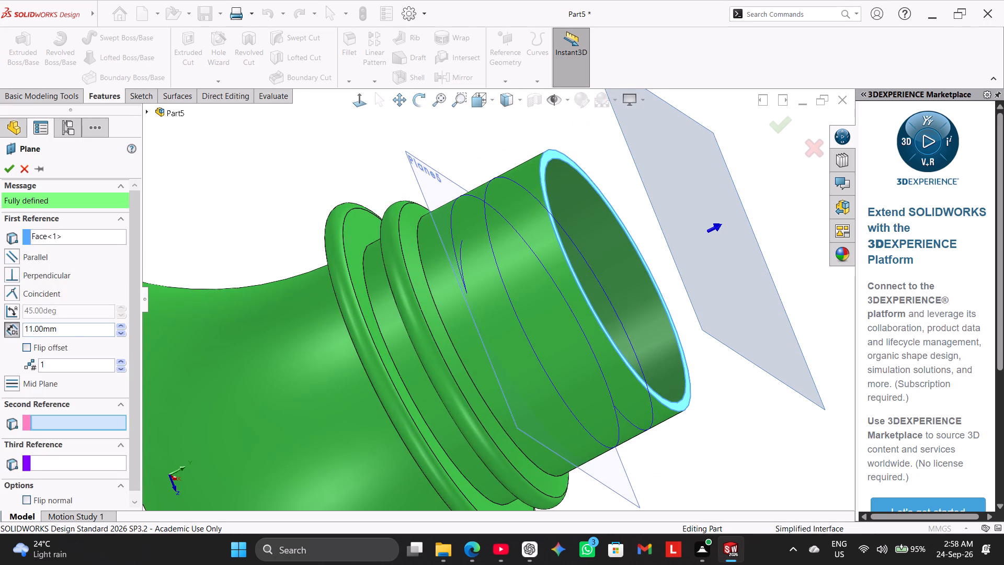
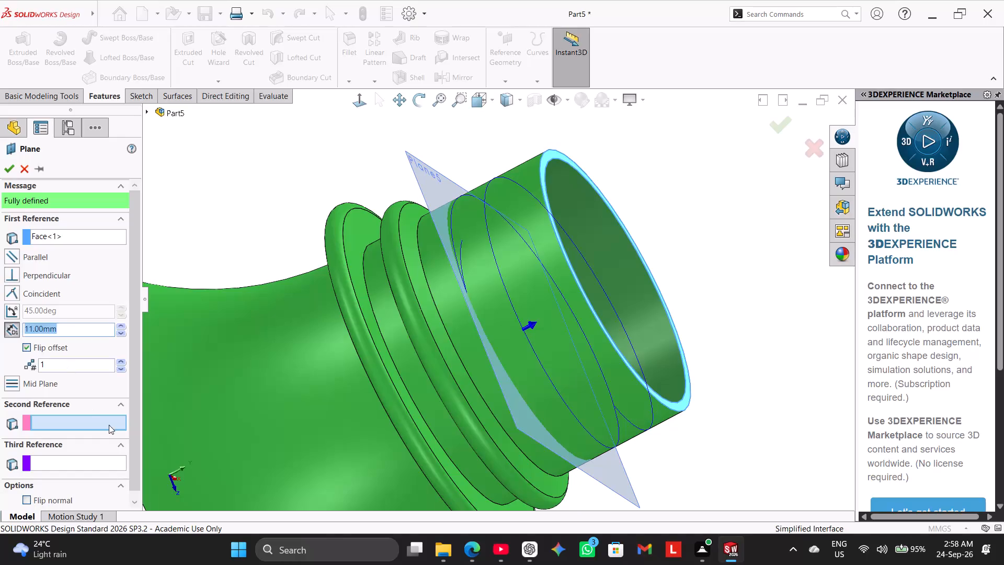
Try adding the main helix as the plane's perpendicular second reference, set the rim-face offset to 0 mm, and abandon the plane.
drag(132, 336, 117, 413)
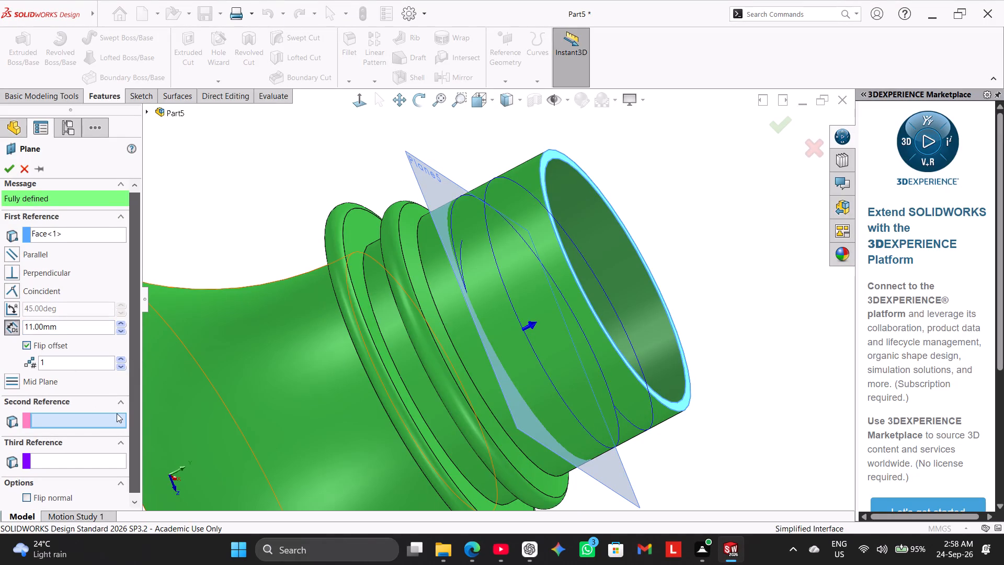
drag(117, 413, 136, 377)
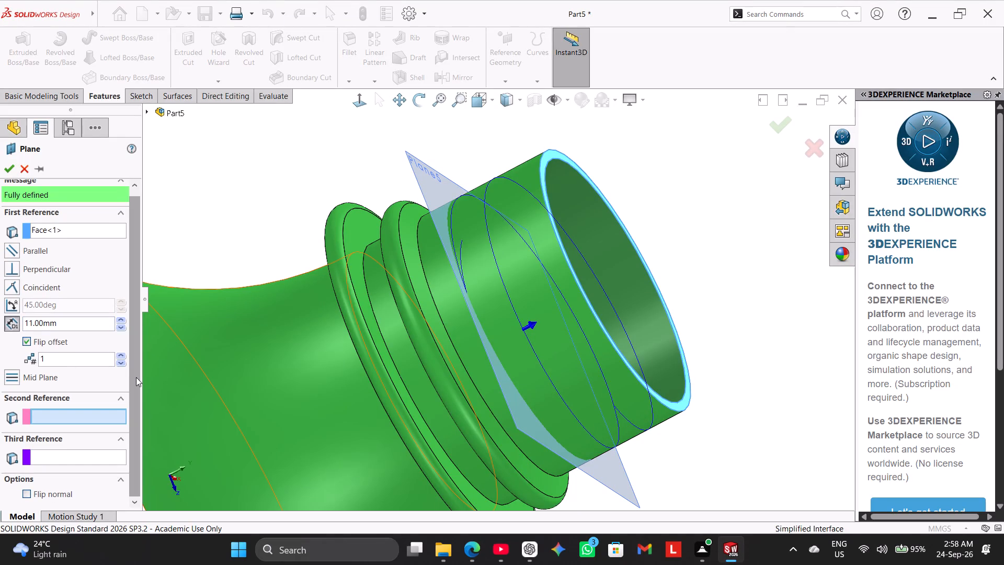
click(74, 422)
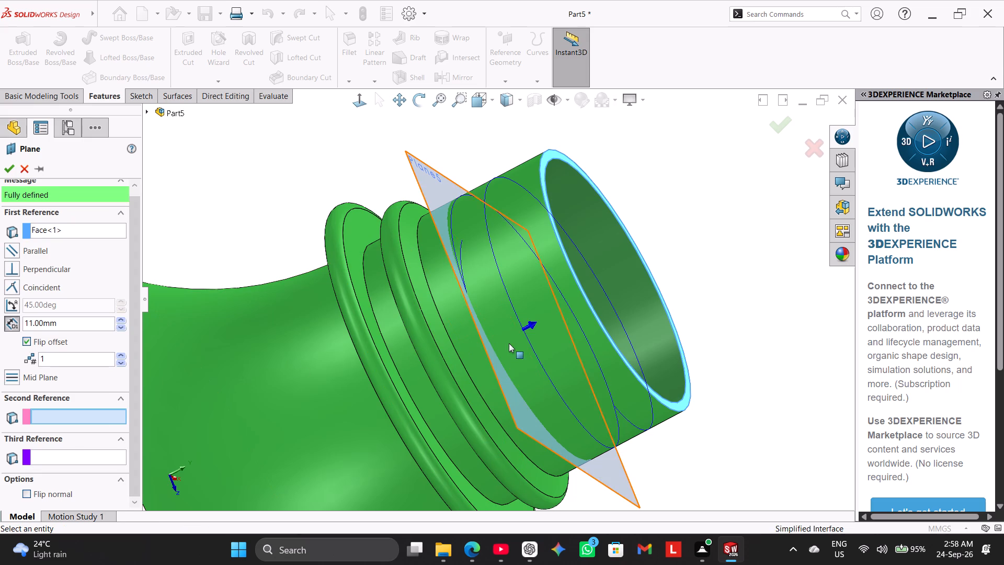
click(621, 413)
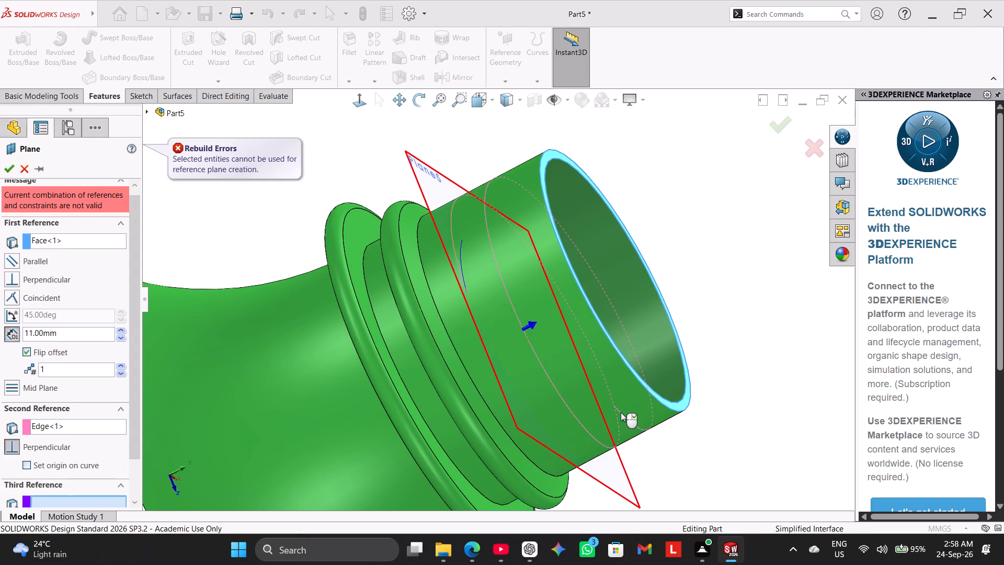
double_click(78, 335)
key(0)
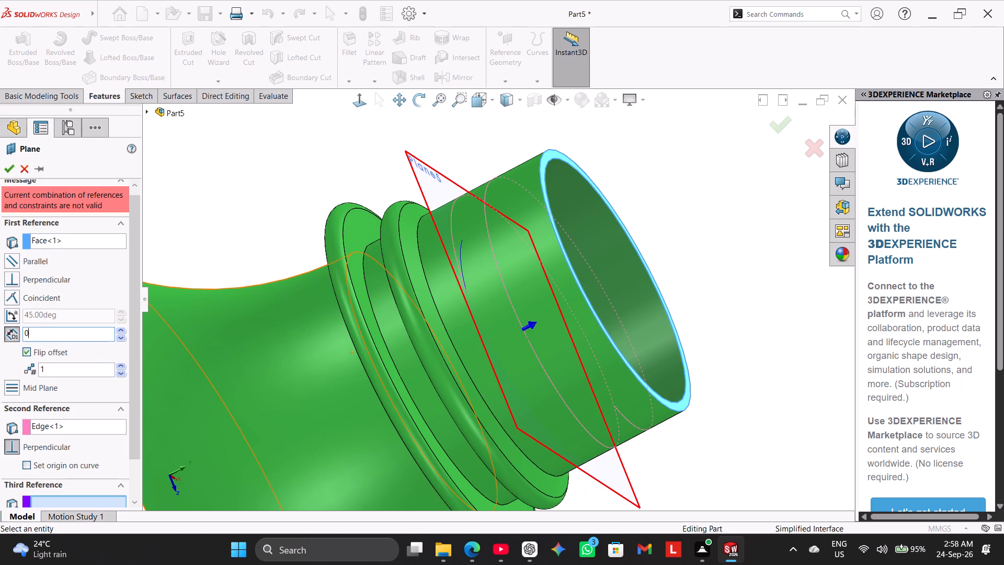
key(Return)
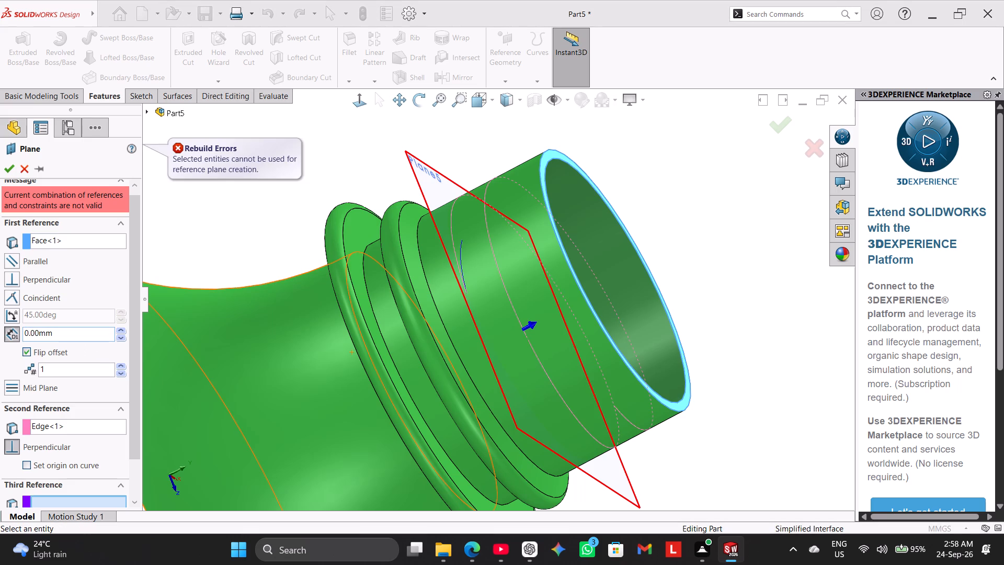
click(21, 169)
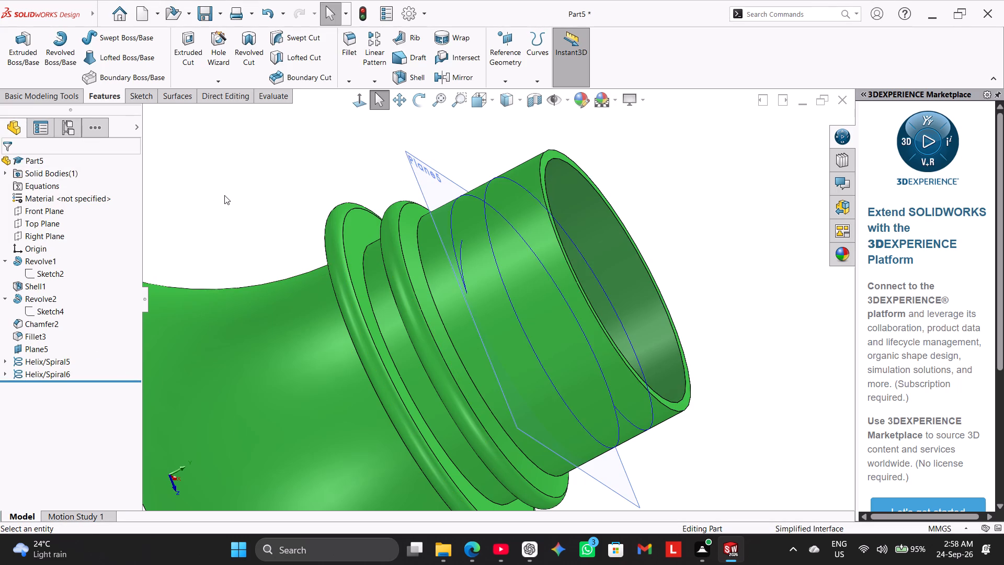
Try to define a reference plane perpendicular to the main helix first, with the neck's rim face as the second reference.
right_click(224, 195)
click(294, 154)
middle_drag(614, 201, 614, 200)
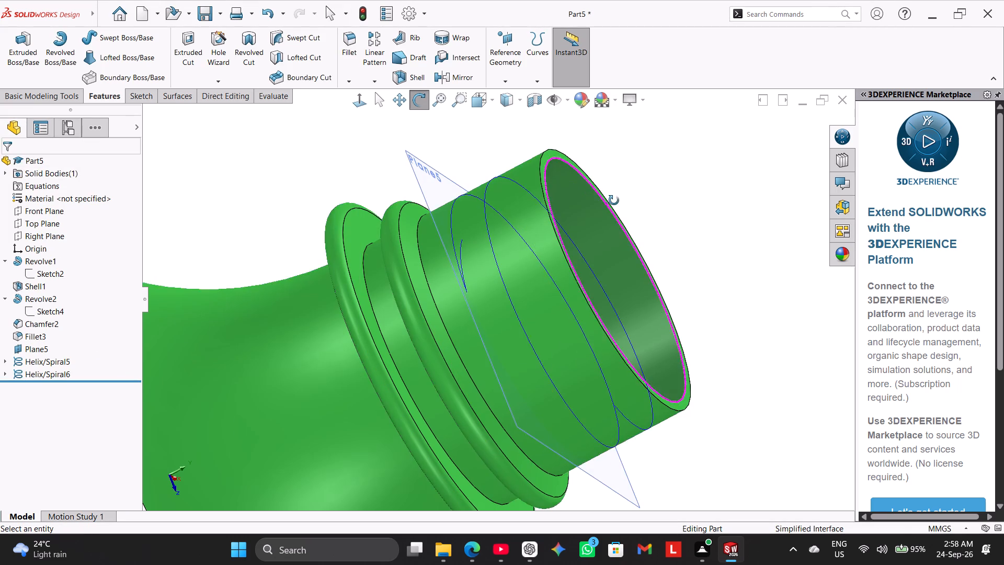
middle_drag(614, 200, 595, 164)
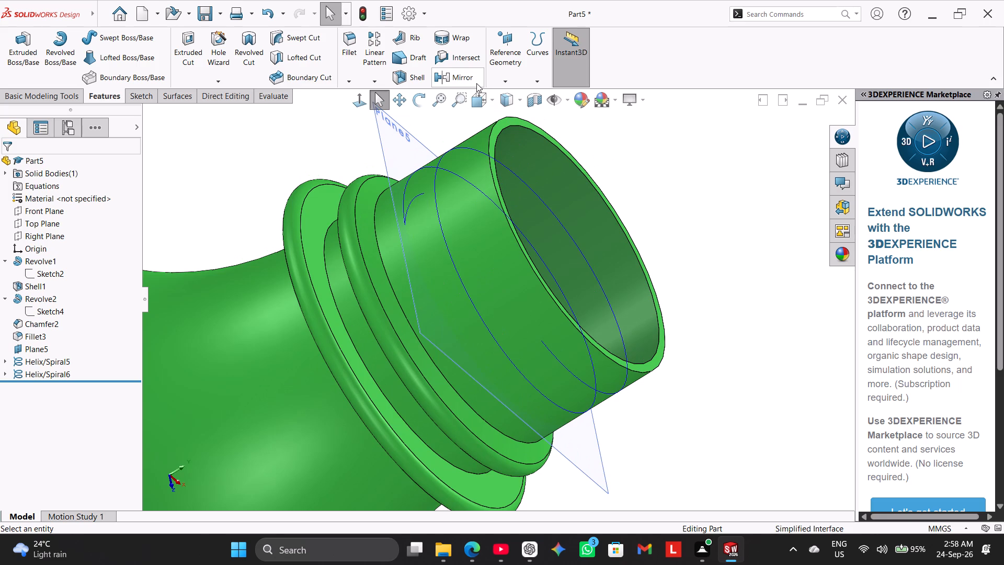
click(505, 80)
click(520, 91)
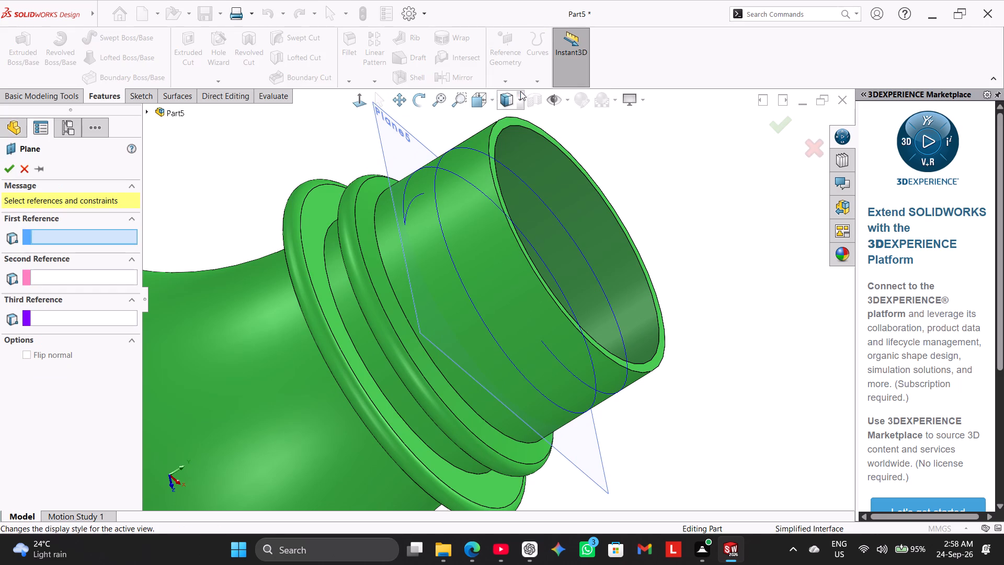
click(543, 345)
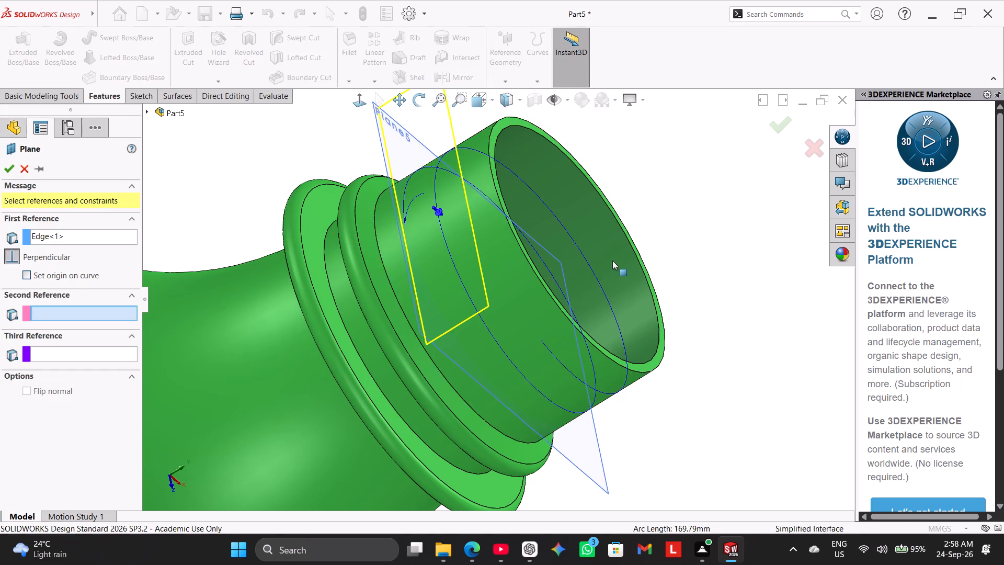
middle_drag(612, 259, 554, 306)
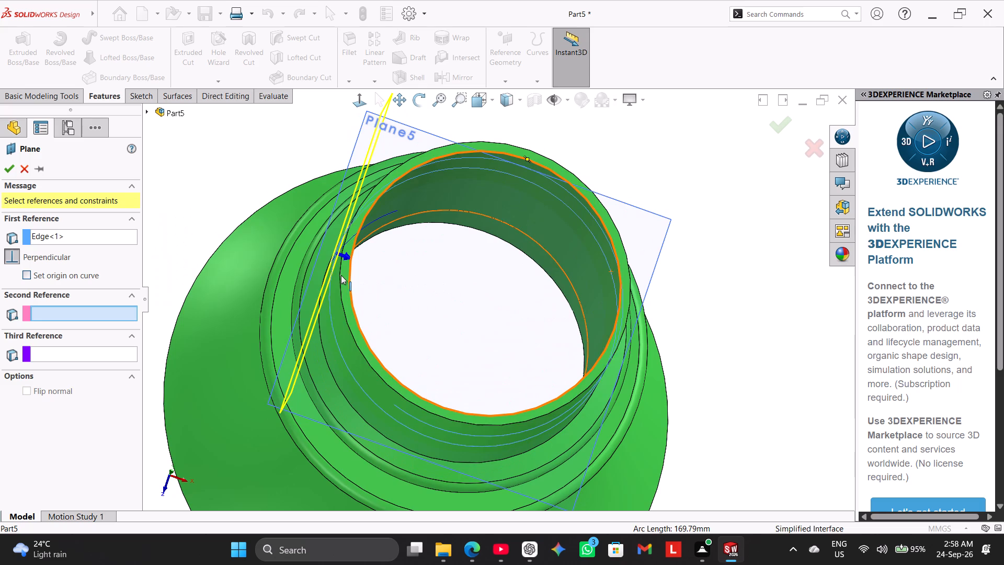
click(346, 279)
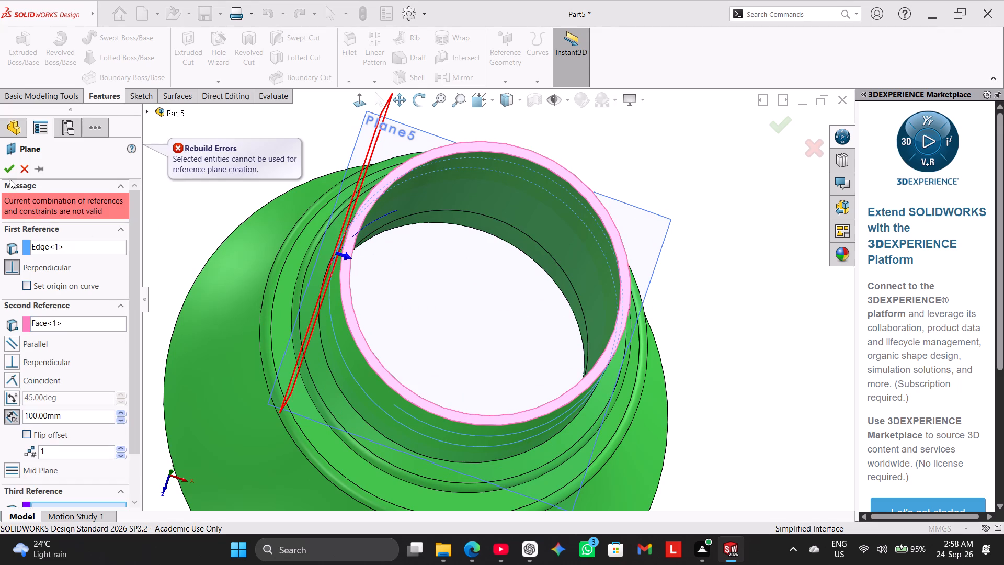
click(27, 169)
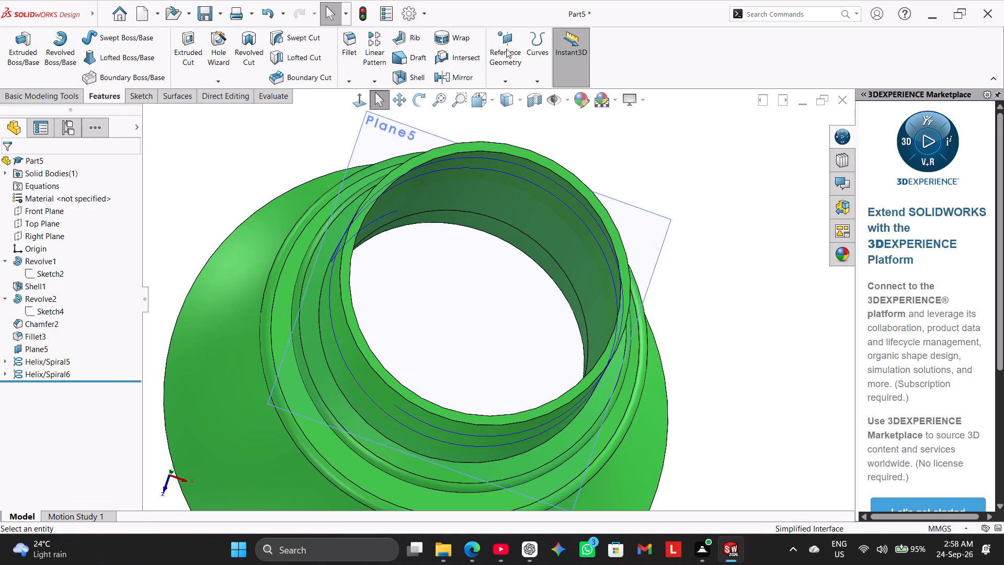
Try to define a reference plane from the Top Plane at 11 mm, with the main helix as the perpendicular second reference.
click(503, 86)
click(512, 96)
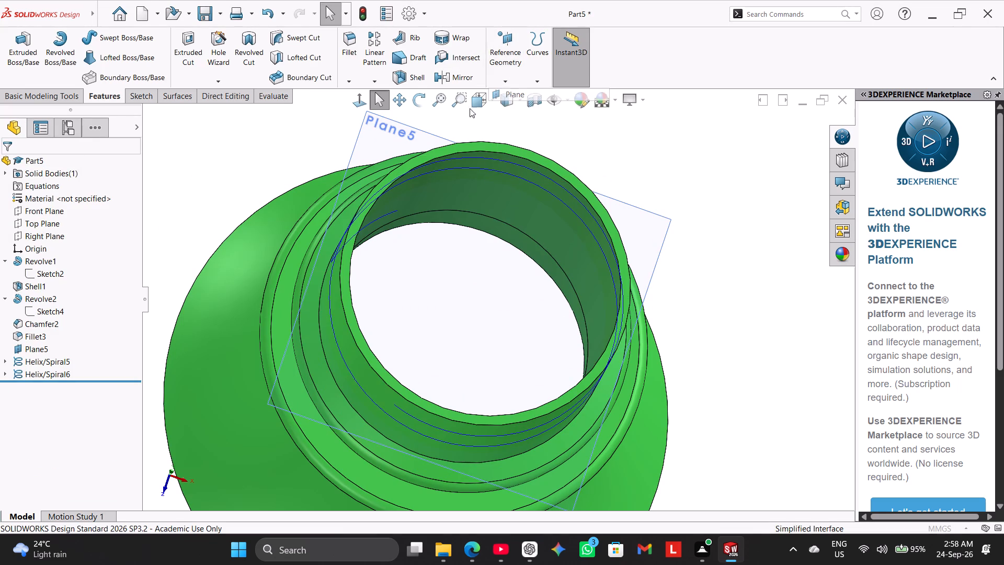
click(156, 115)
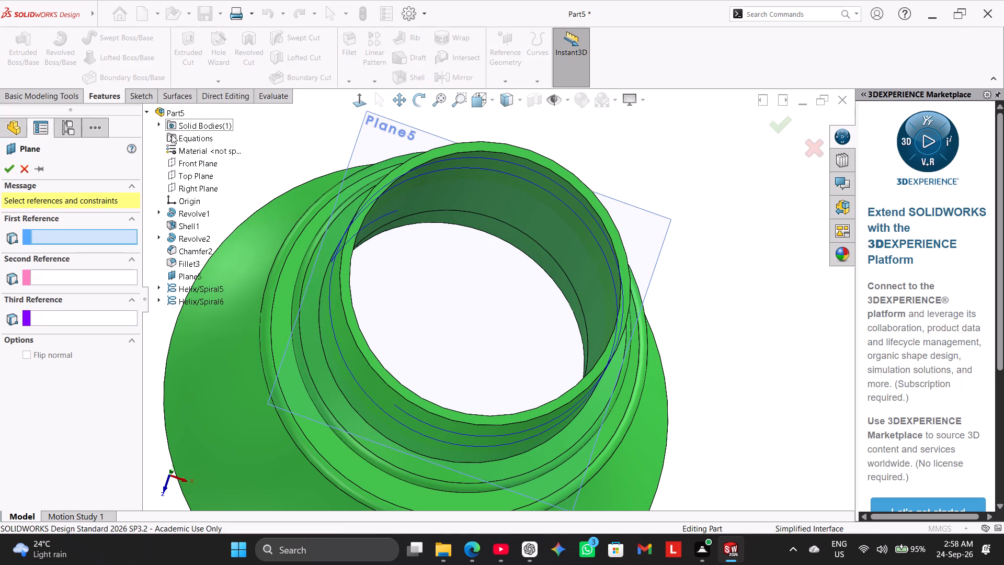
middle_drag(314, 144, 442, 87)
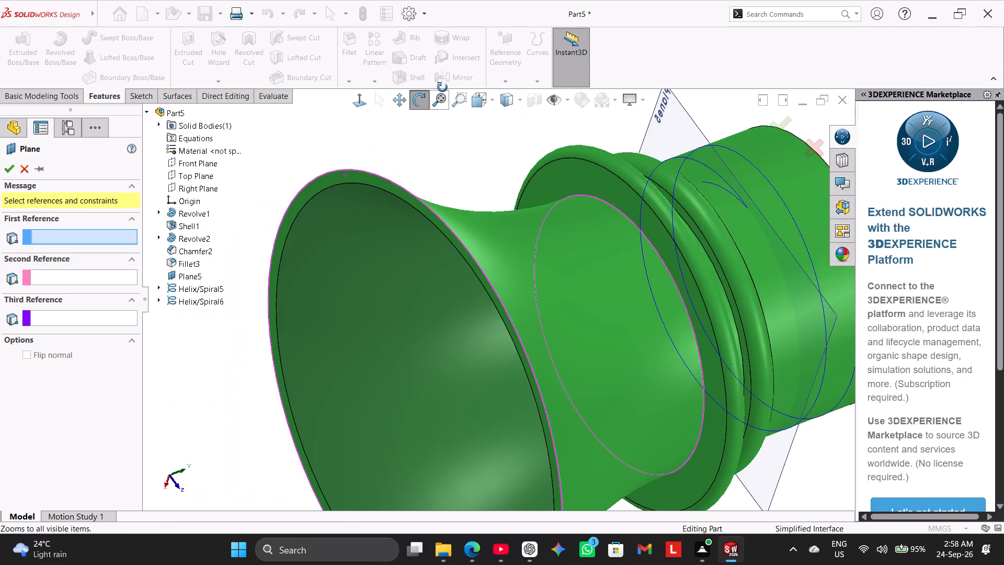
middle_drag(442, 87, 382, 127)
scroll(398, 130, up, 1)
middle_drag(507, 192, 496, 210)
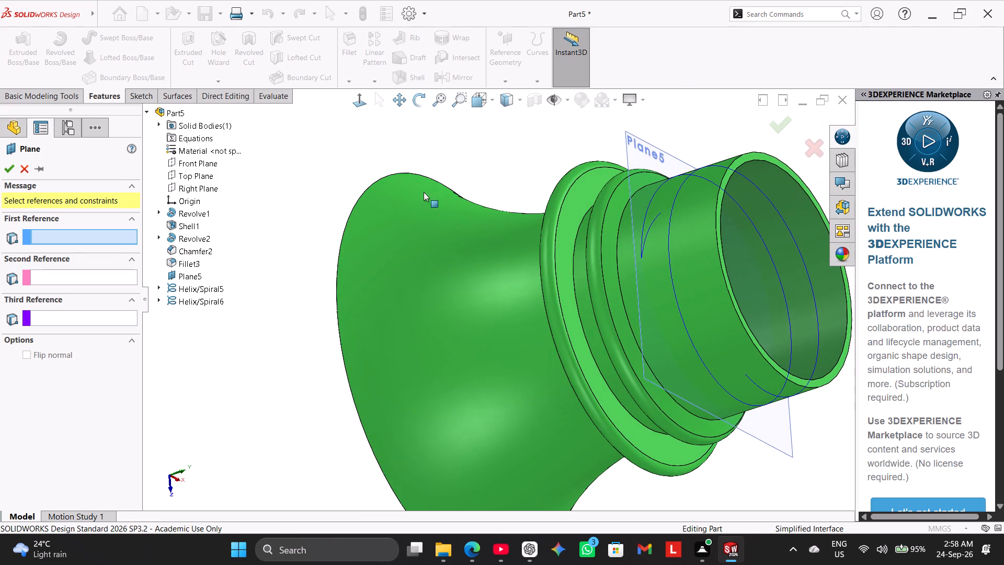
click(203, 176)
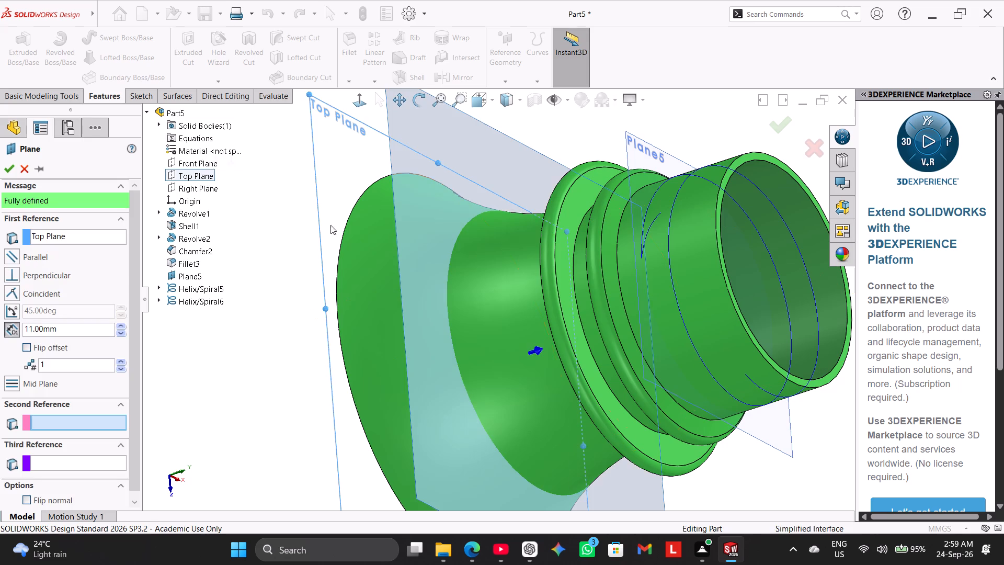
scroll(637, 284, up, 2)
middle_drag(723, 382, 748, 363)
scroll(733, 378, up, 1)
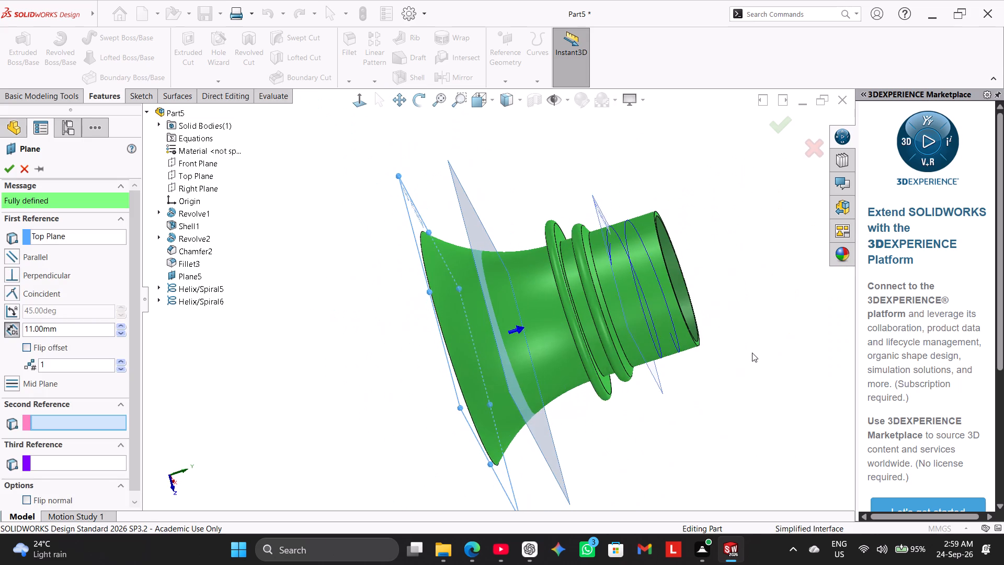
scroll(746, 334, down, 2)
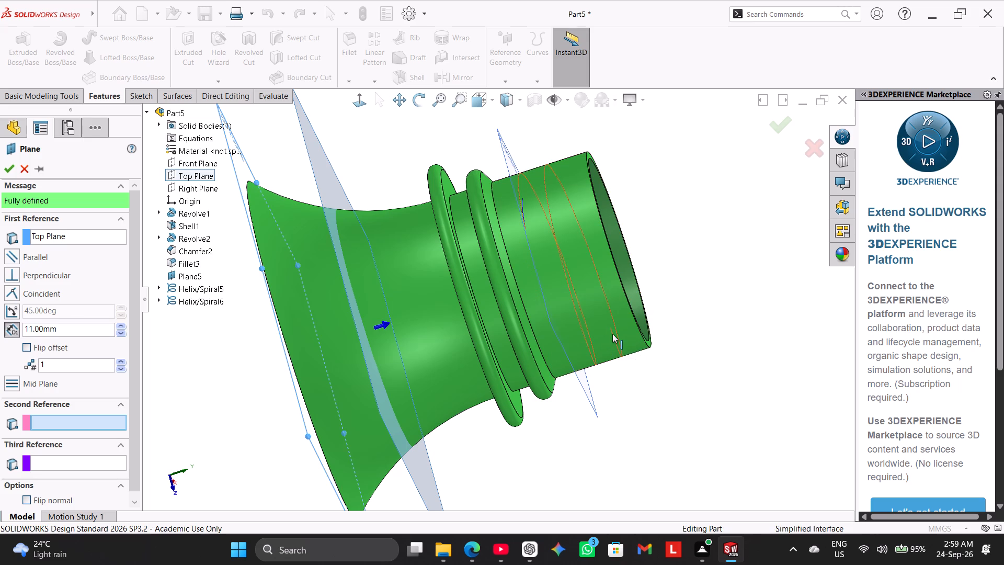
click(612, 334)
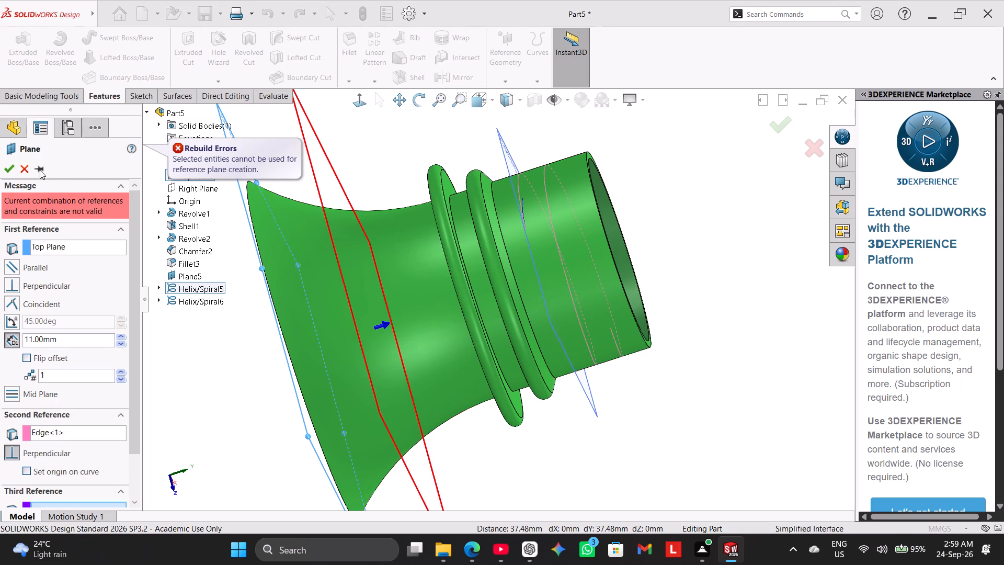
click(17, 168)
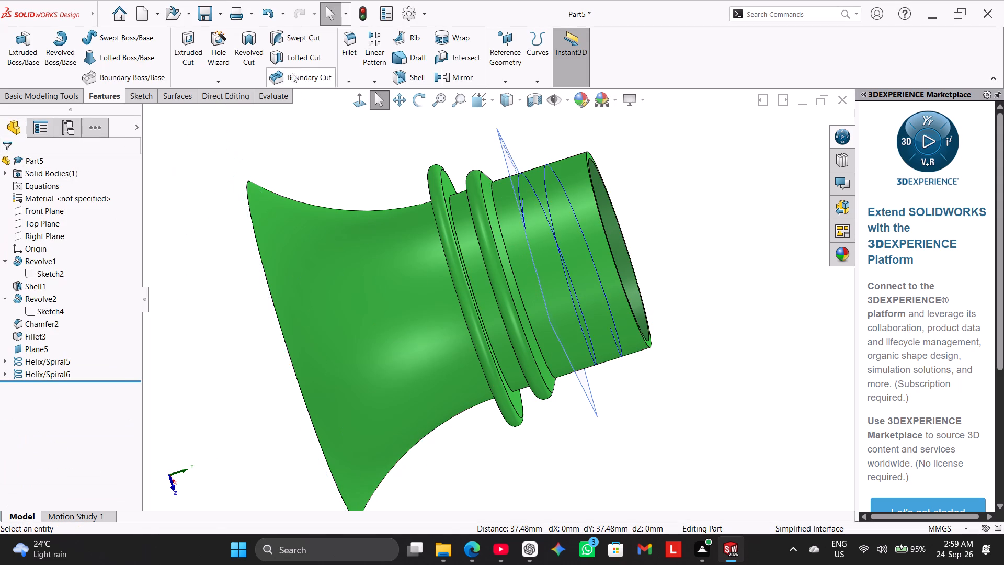
Create a reference plane parallel to the neck's rim face and coincident with the helix endpoint nearest the rim.
click(513, 85)
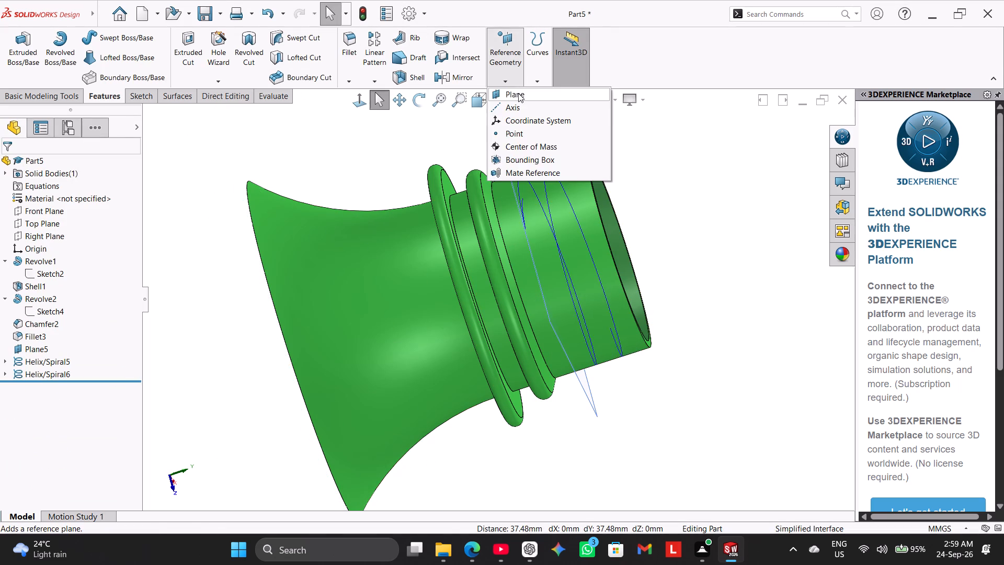
click(519, 93)
middle_drag(659, 212, 580, 265)
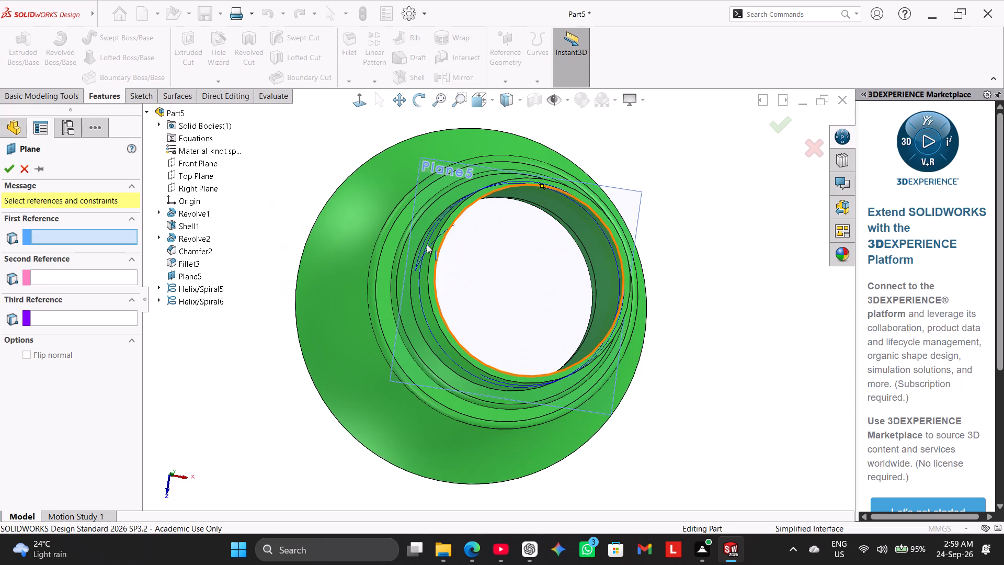
click(436, 246)
middle_drag(338, 205, 421, 219)
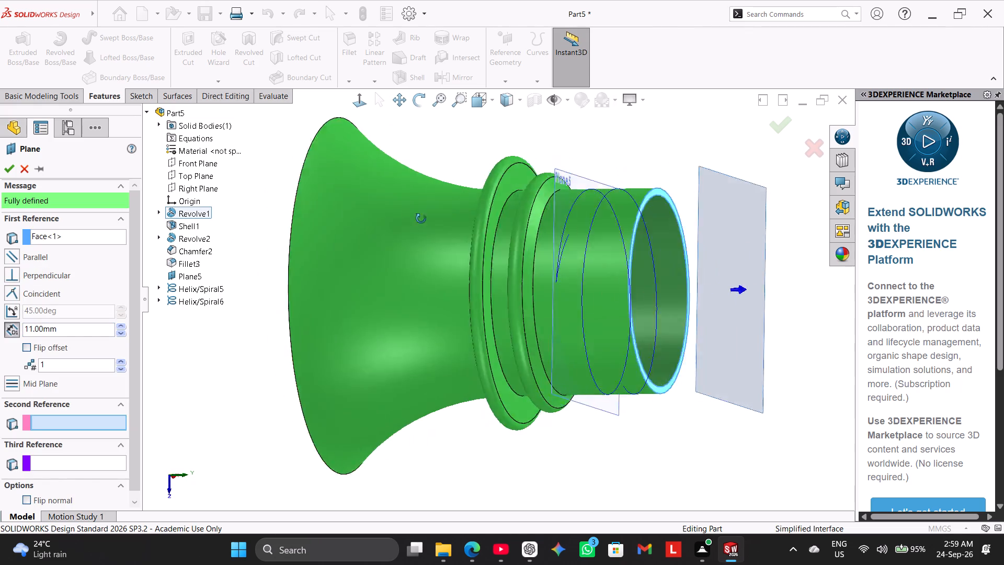
middle_drag(421, 219, 432, 220)
scroll(550, 290, down, 3)
scroll(655, 336, down, 2)
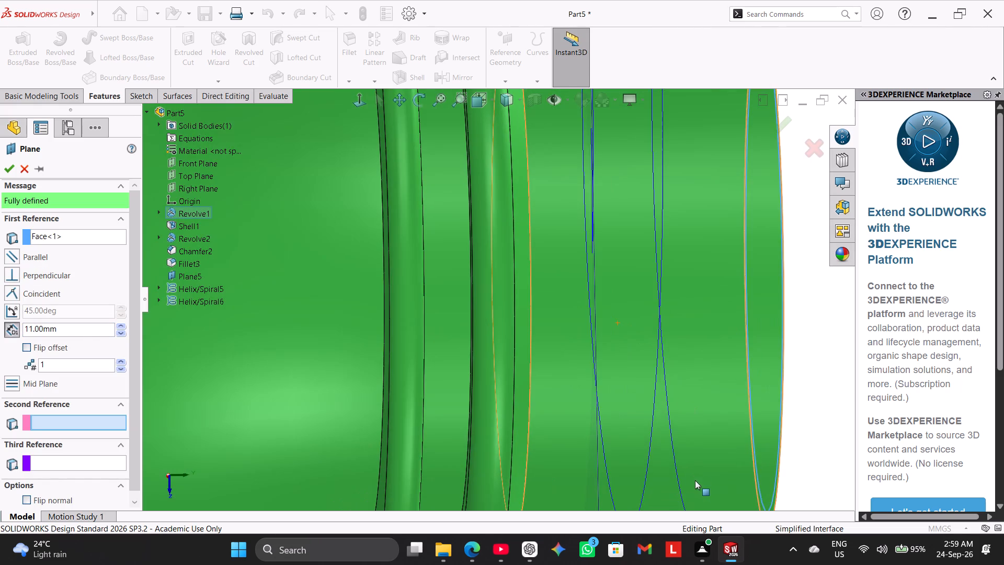
scroll(700, 463, up, 2)
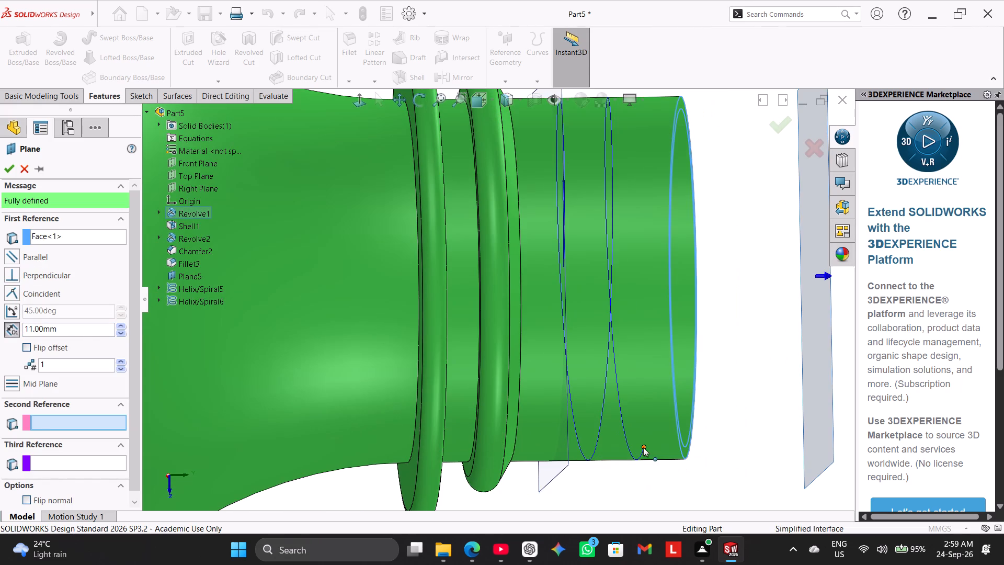
click(643, 447)
scroll(643, 447, up, 2)
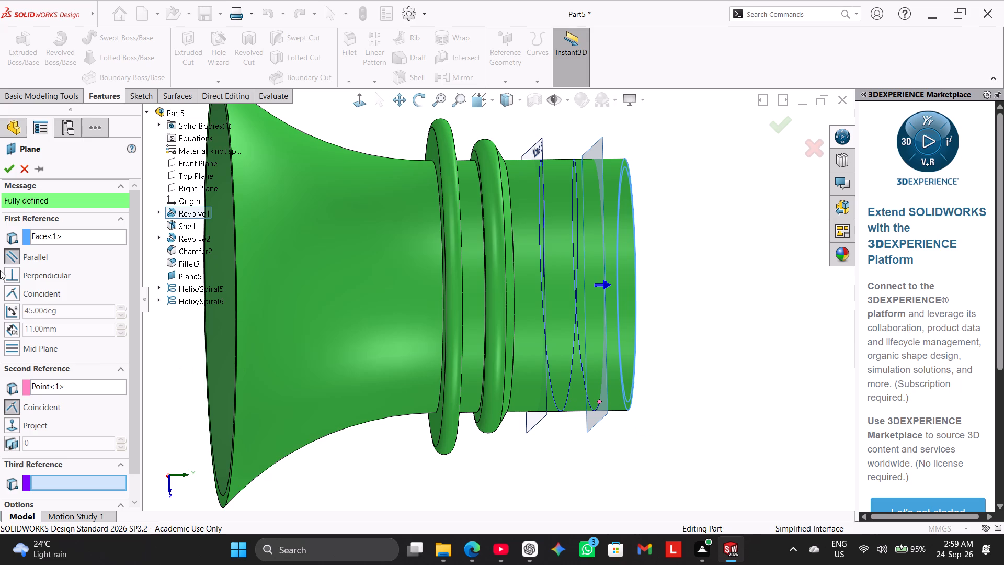
click(4, 173)
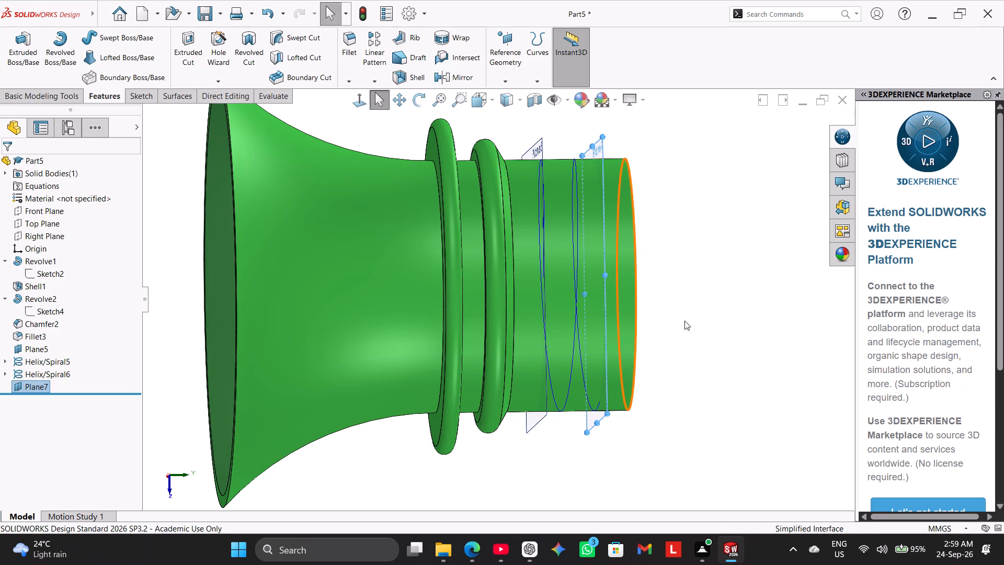
Hide the earlier reference plane Plane5 on the neck.
middle_drag(700, 311, 608, 302)
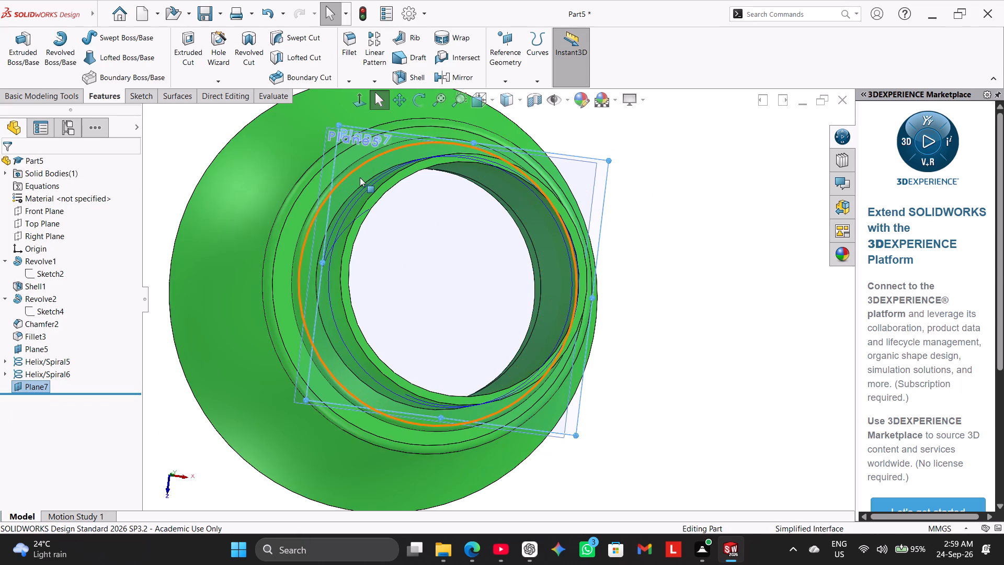
right_click(24, 352)
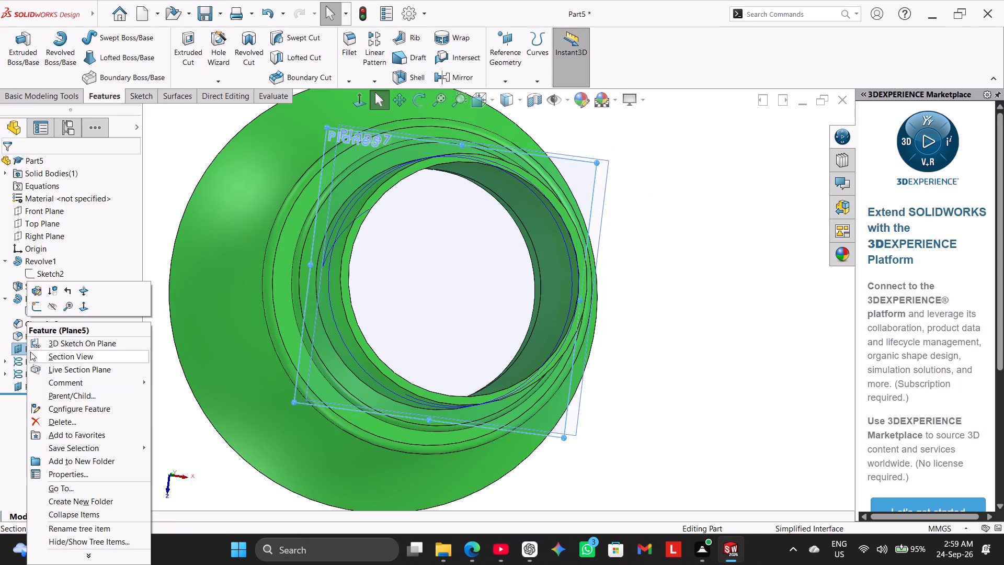
click(54, 307)
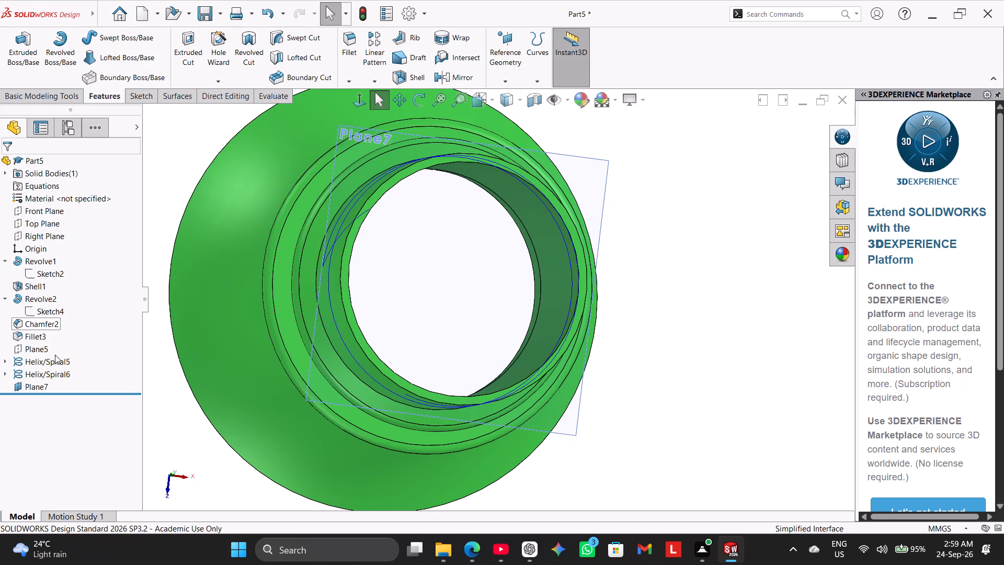
Start a sketch on the helix-endpoint plane Plane7 and convert the neck's outer rim edge into a circle.
right_click(33, 382)
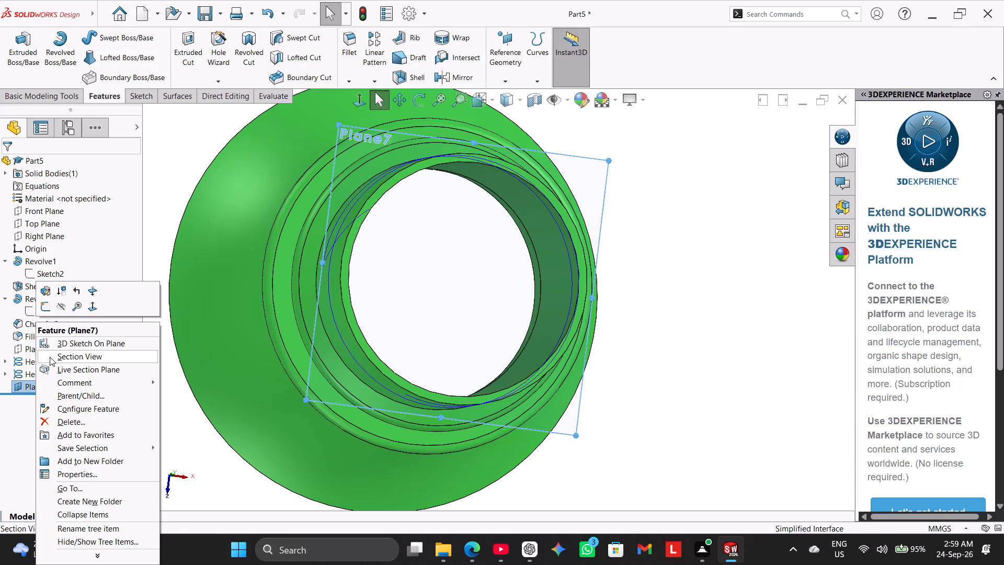
click(47, 308)
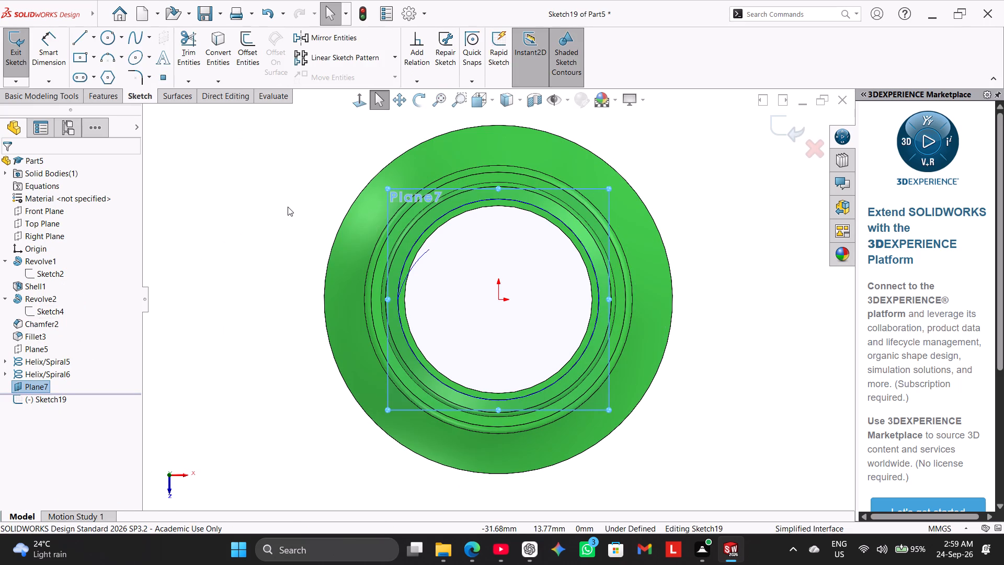
drag(211, 60, 211, 60)
drag(211, 60, 215, 67)
middle_drag(280, 212, 307, 220)
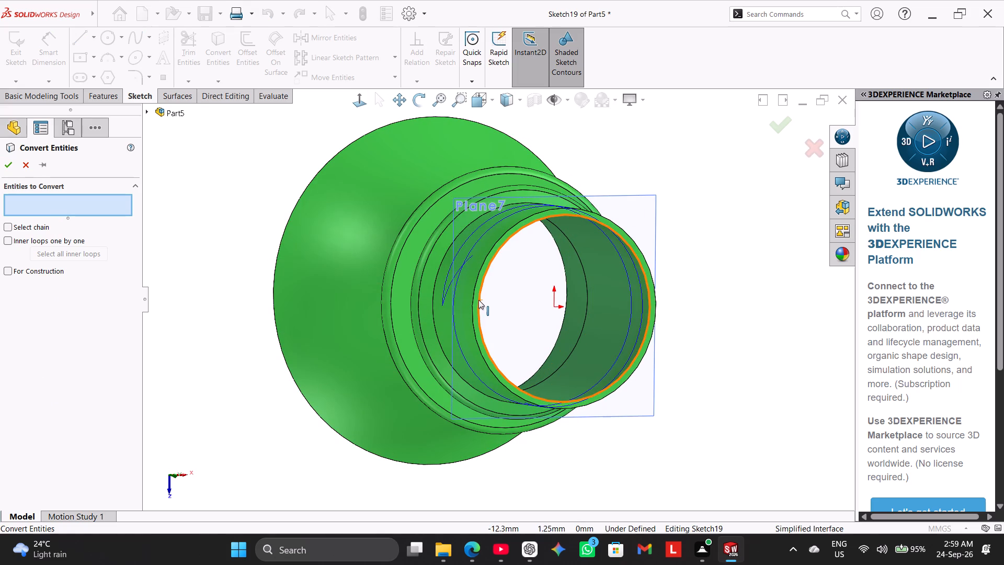
click(473, 296)
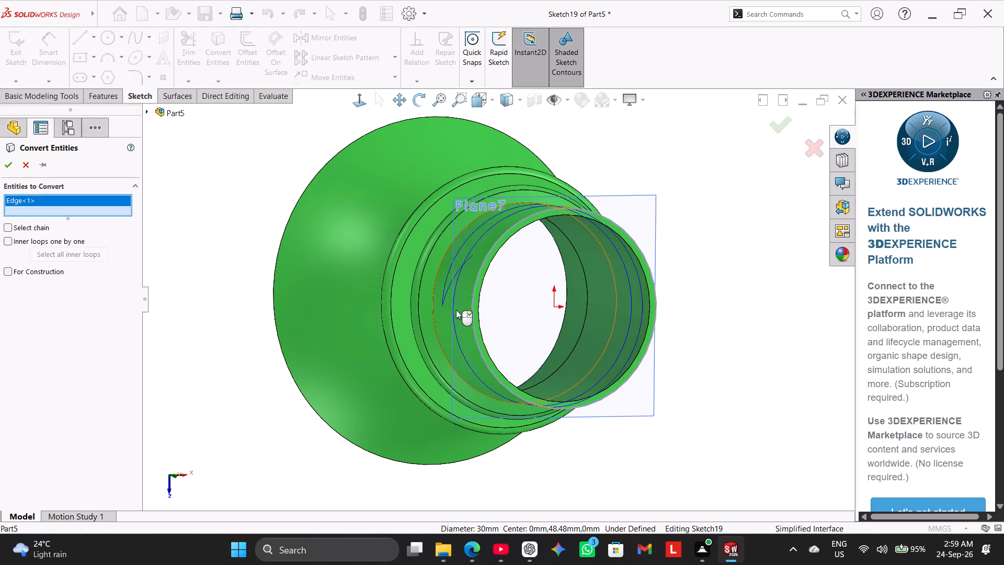
click(1, 164)
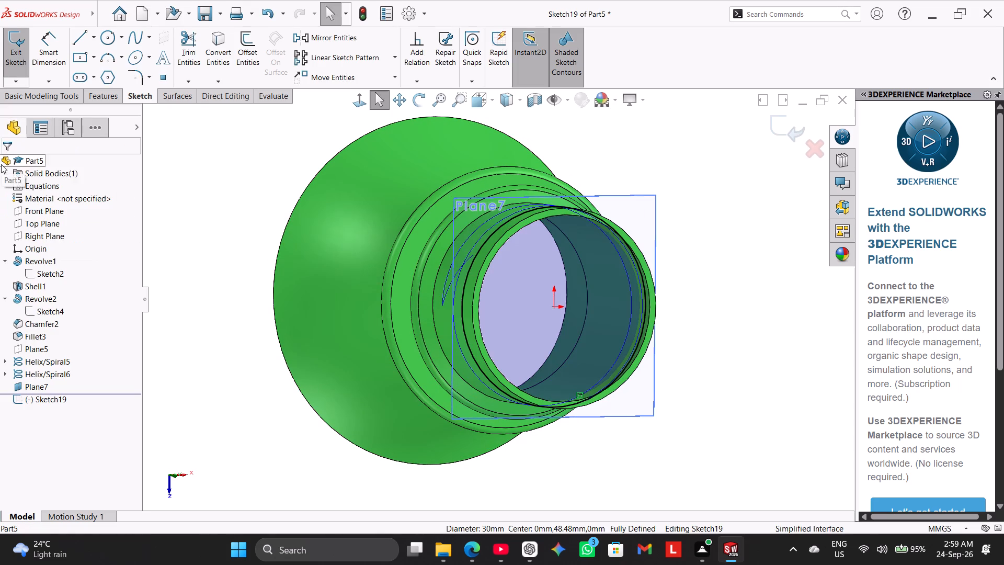
Create a clockwise helix from the converted circle with 4 mm pitch, 0.1 revolutions, 72° start angle and 80° inward taper.
click(357, 96)
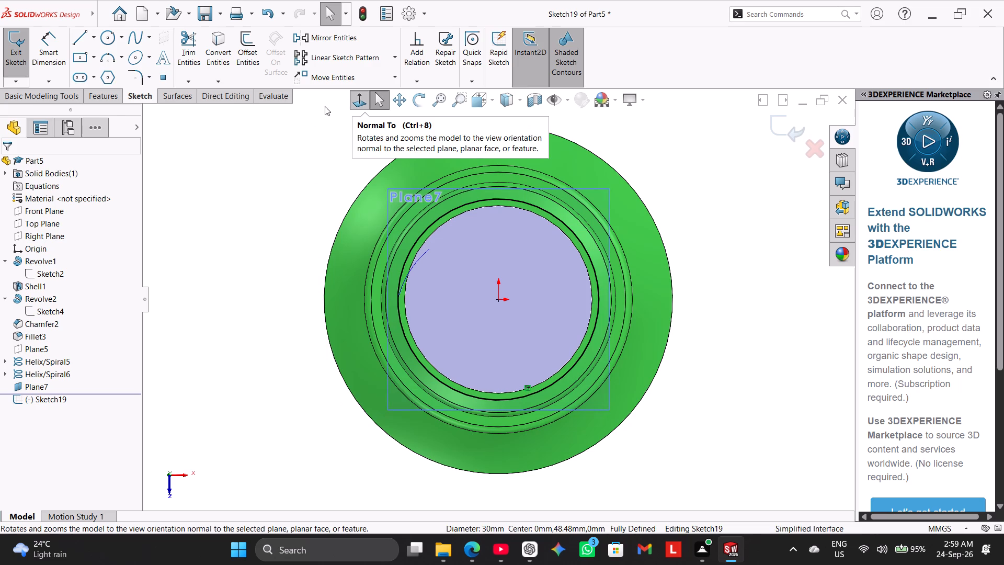
click(96, 100)
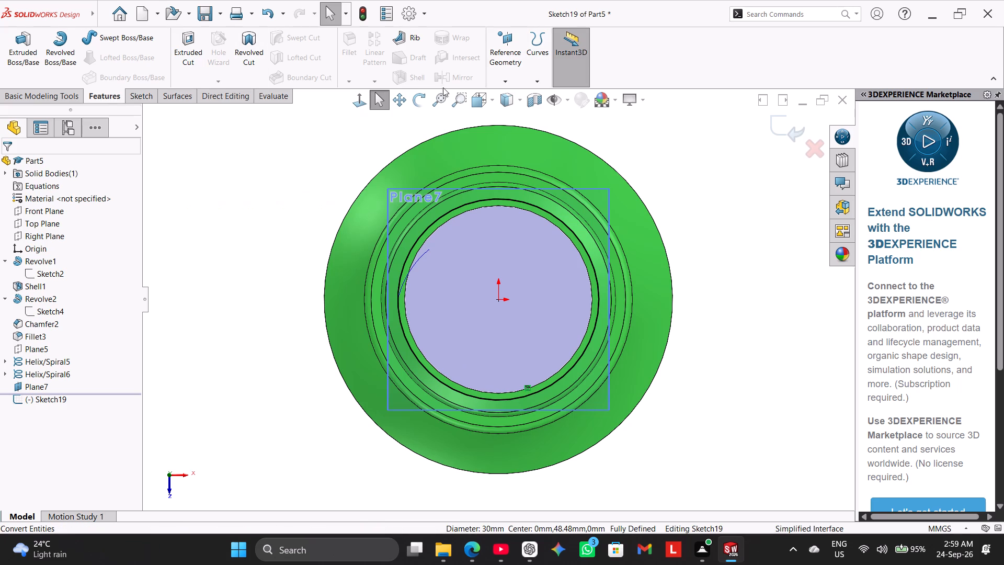
click(533, 83)
click(537, 107)
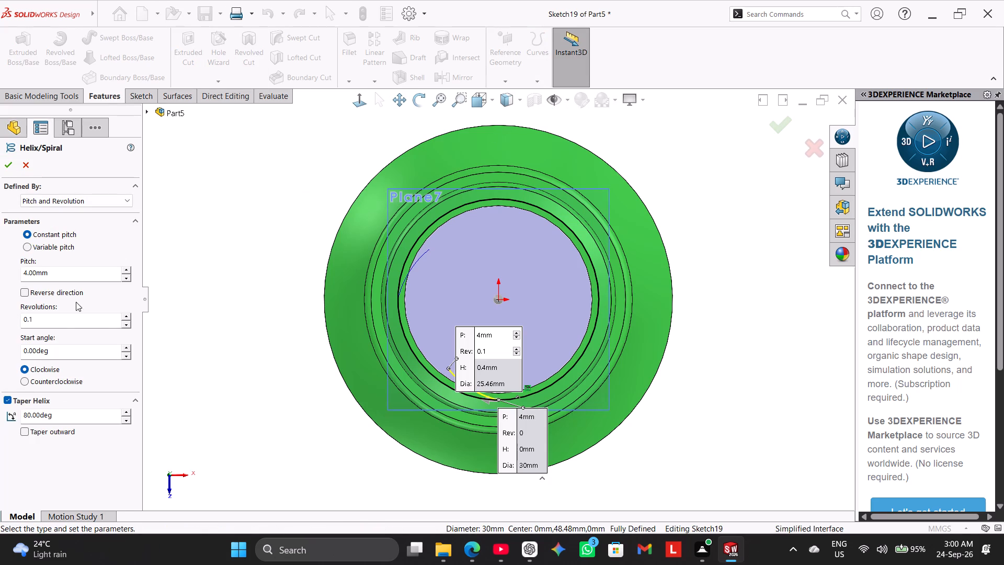
double_click(59, 352)
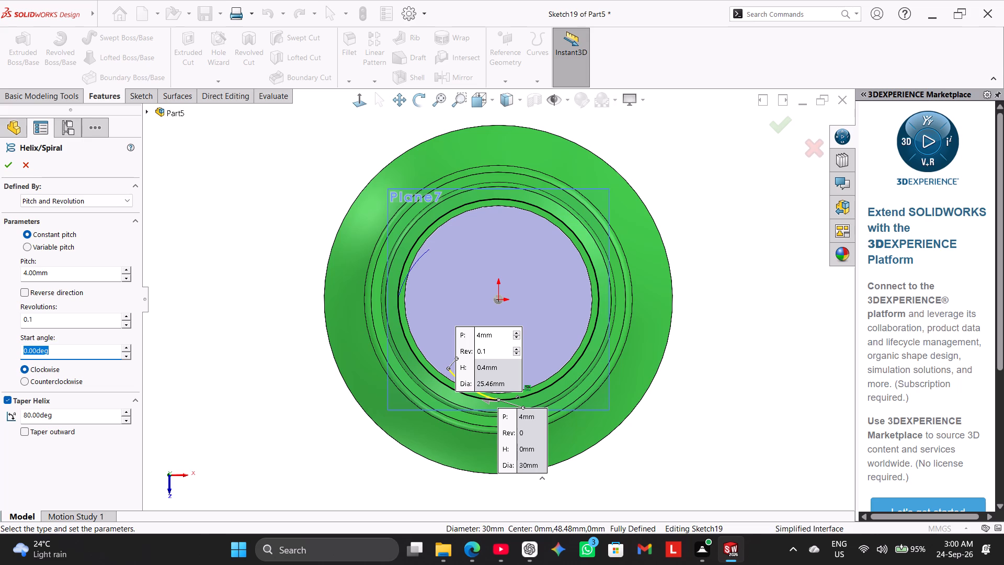
text(72)
click(10, 171)
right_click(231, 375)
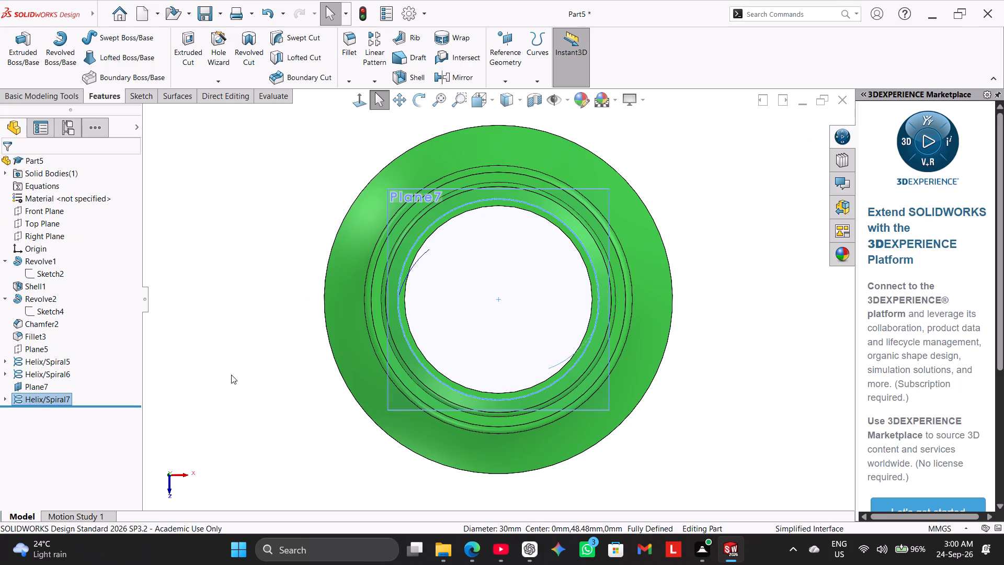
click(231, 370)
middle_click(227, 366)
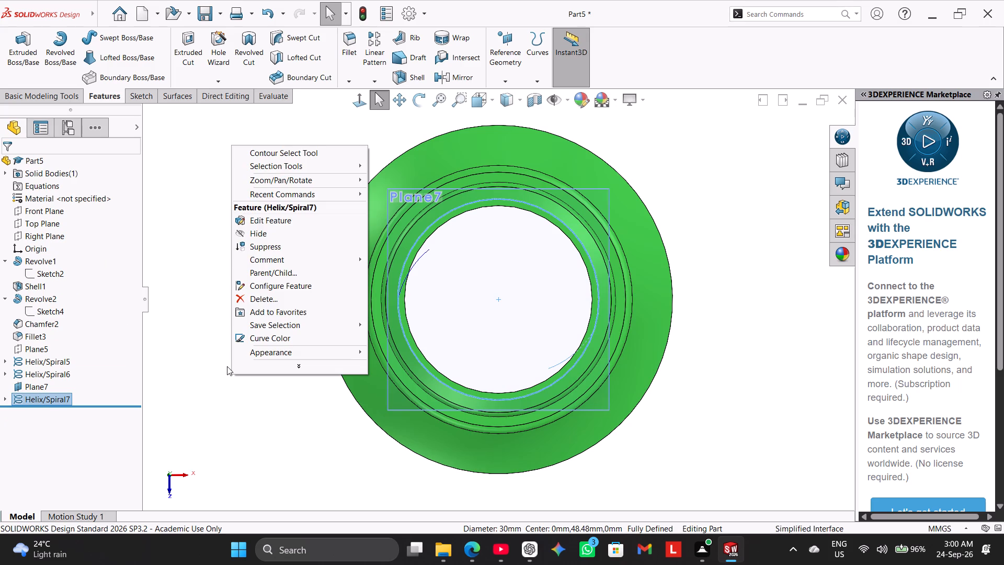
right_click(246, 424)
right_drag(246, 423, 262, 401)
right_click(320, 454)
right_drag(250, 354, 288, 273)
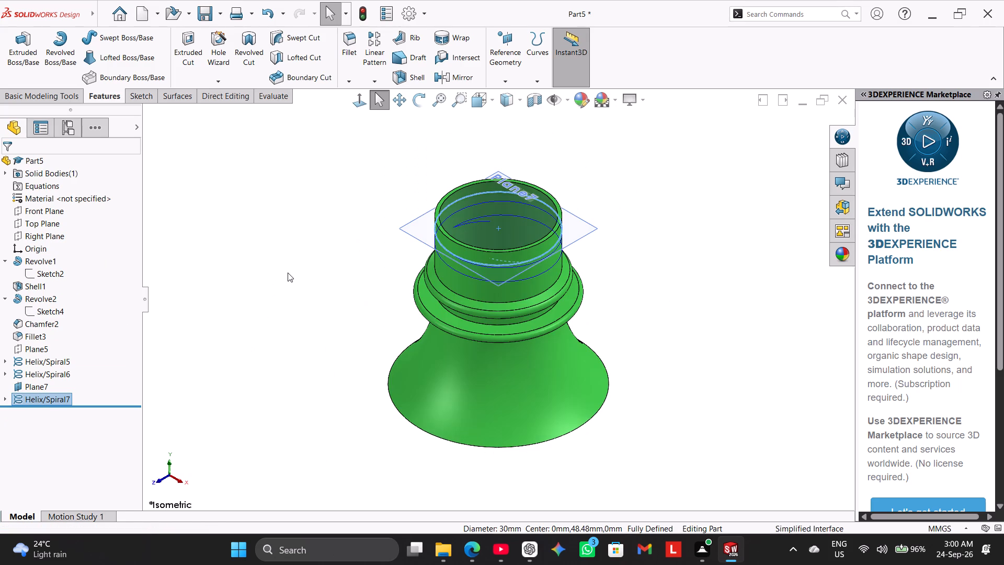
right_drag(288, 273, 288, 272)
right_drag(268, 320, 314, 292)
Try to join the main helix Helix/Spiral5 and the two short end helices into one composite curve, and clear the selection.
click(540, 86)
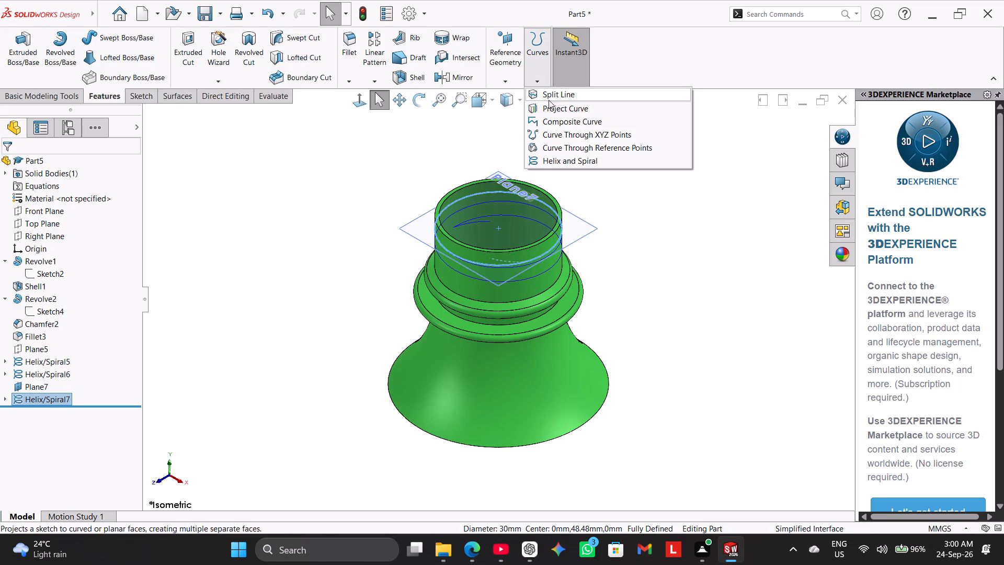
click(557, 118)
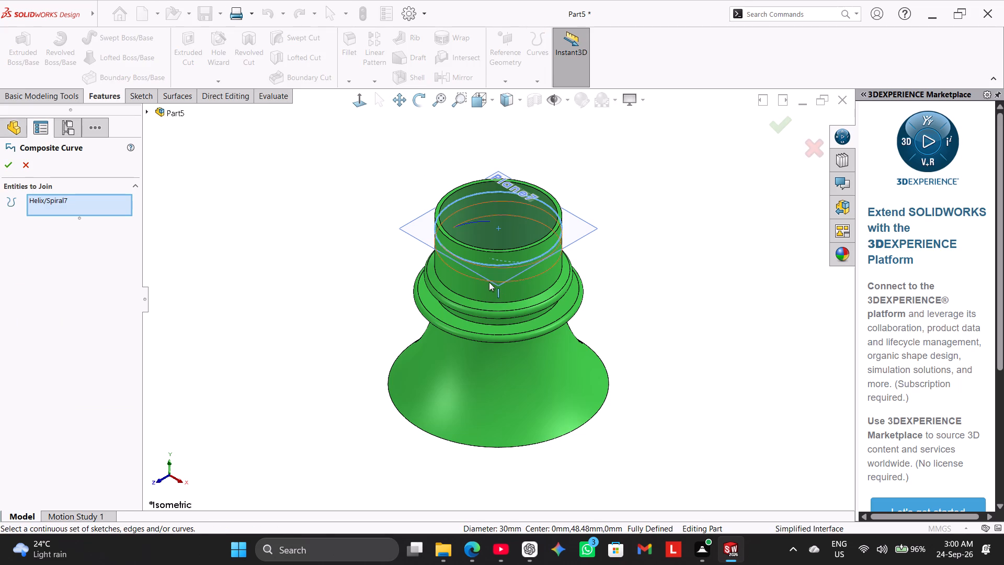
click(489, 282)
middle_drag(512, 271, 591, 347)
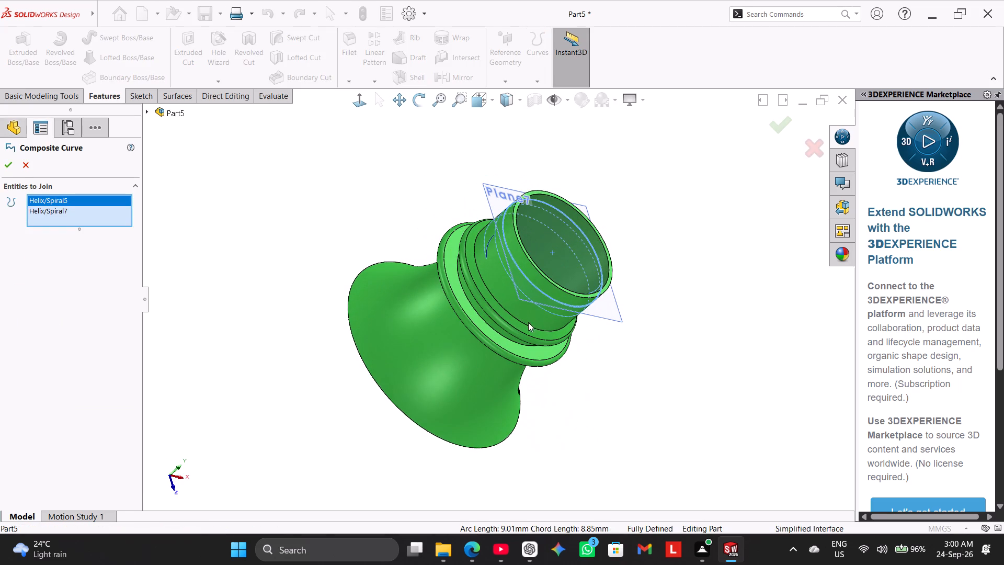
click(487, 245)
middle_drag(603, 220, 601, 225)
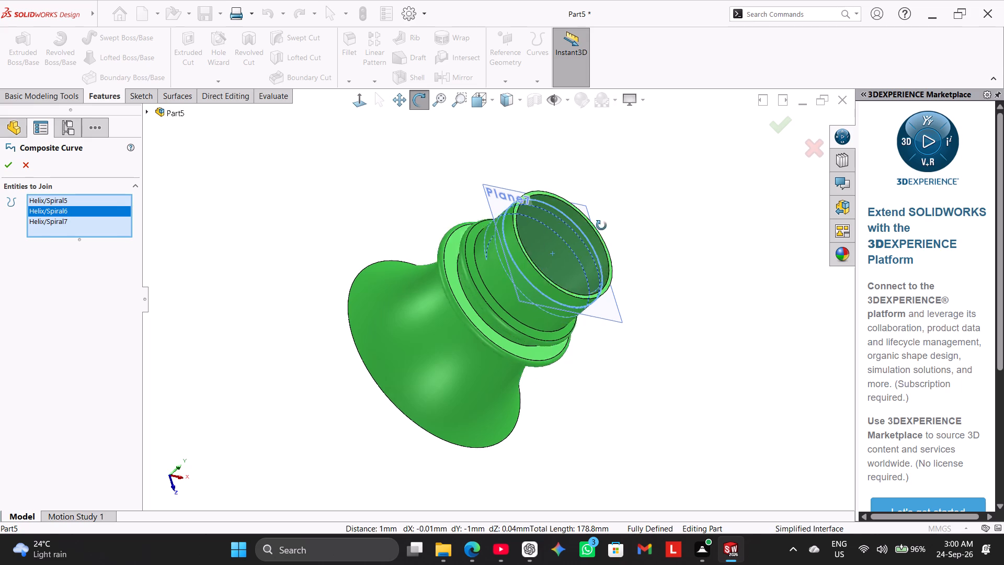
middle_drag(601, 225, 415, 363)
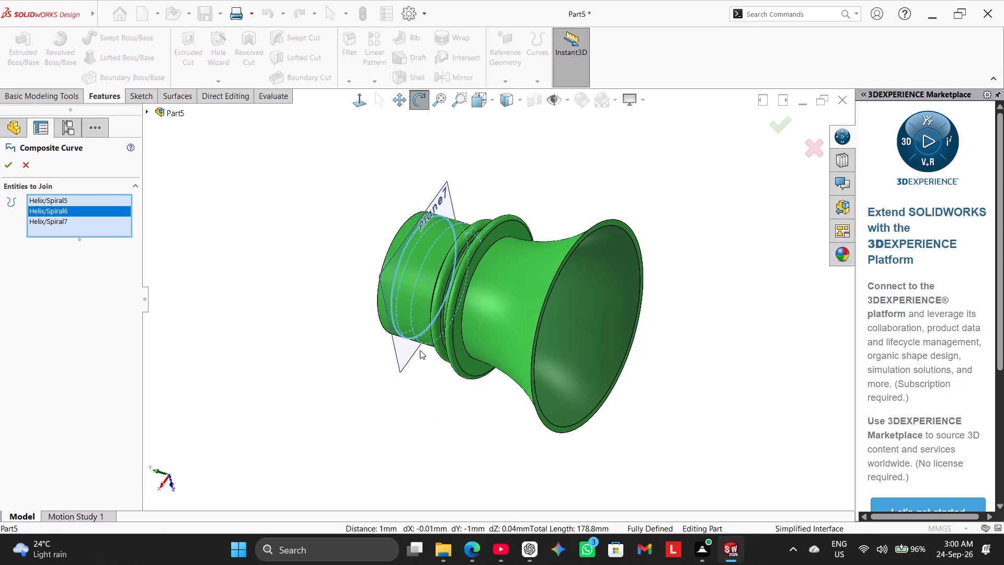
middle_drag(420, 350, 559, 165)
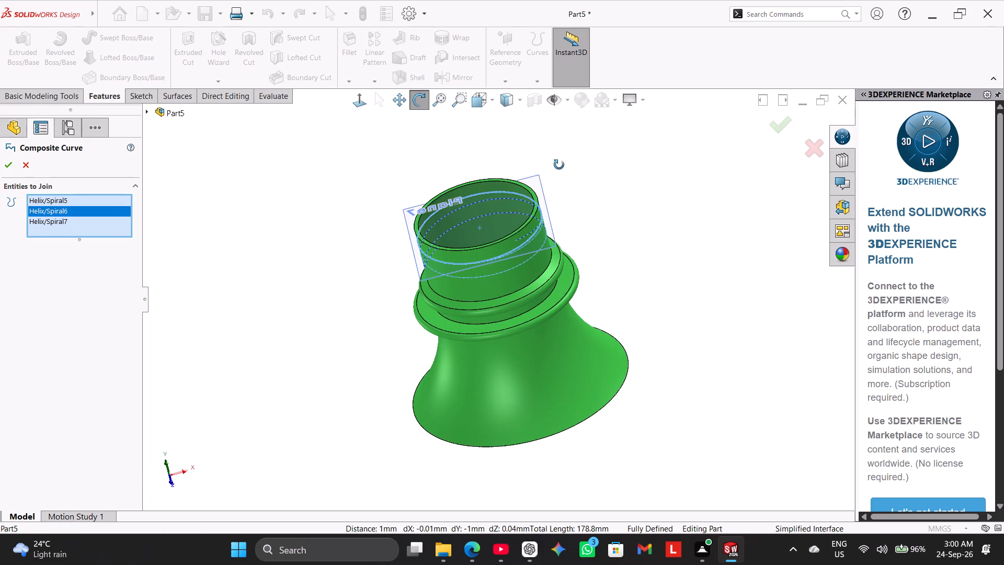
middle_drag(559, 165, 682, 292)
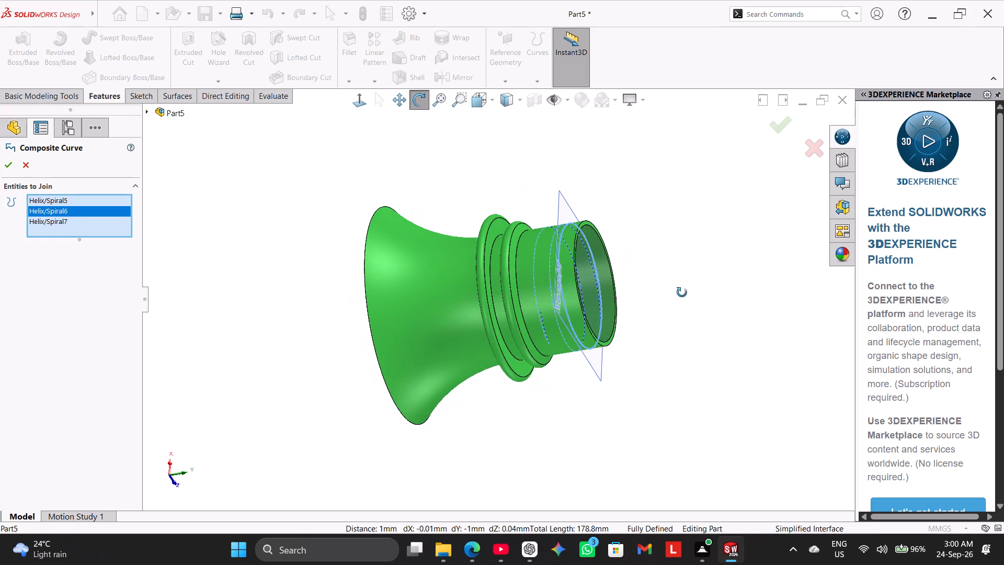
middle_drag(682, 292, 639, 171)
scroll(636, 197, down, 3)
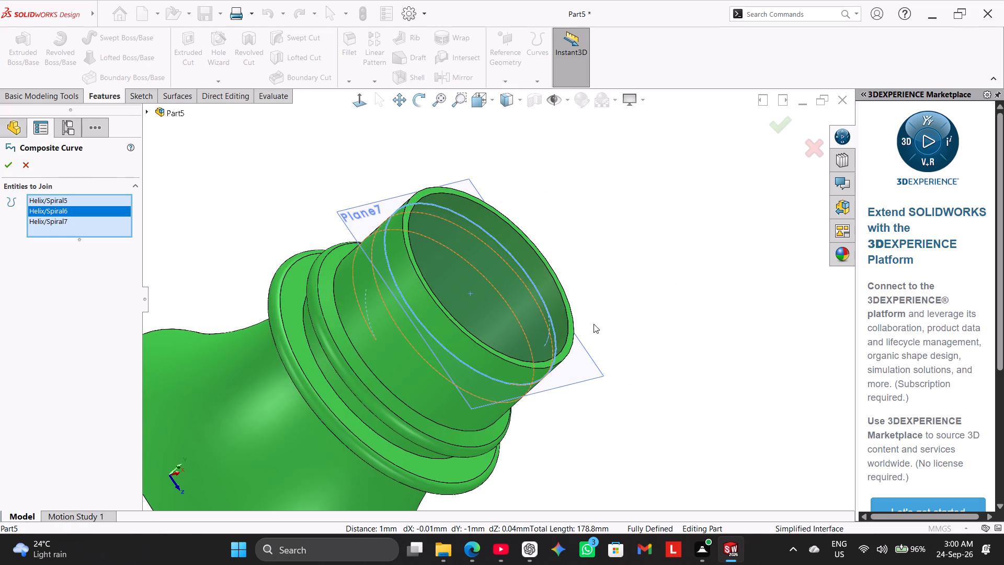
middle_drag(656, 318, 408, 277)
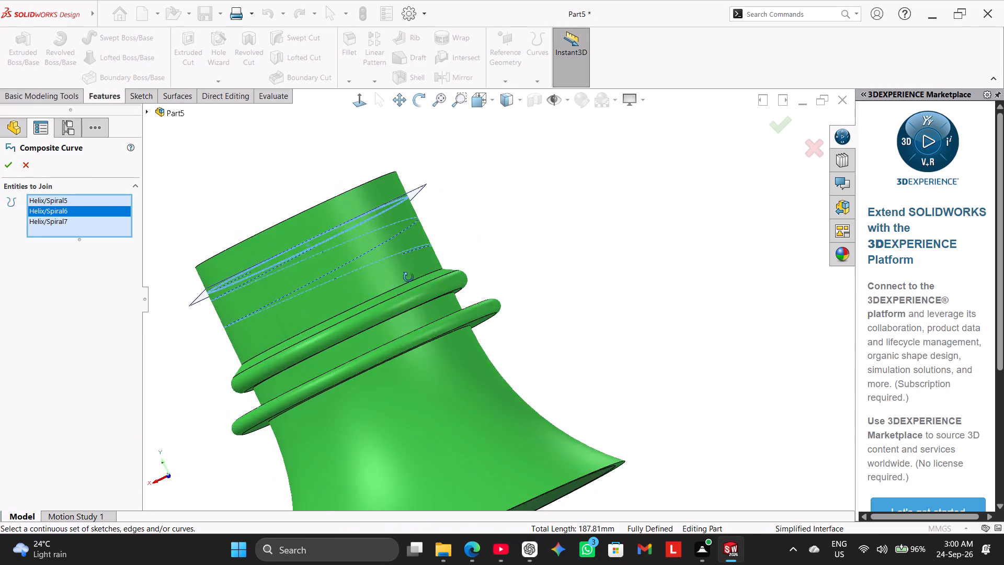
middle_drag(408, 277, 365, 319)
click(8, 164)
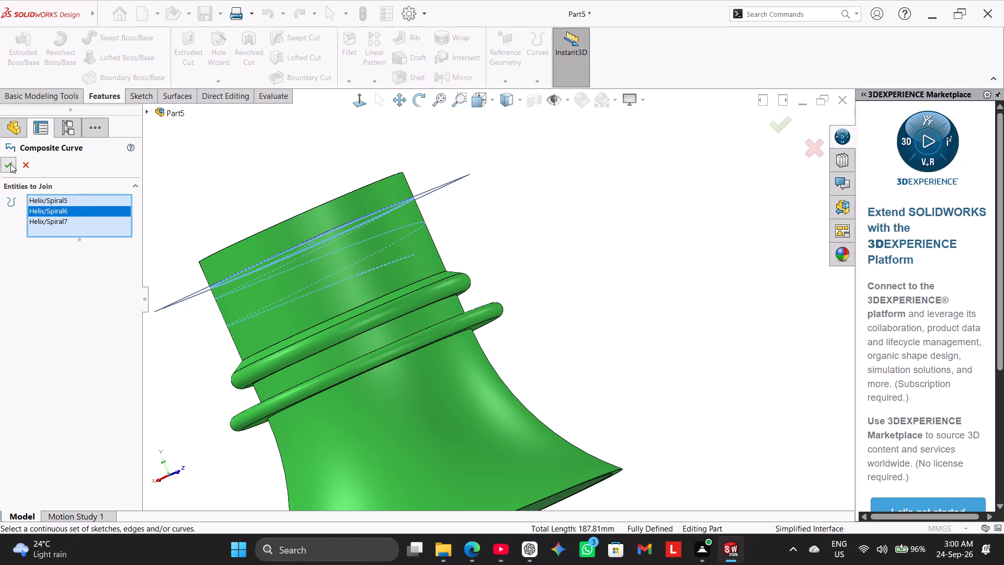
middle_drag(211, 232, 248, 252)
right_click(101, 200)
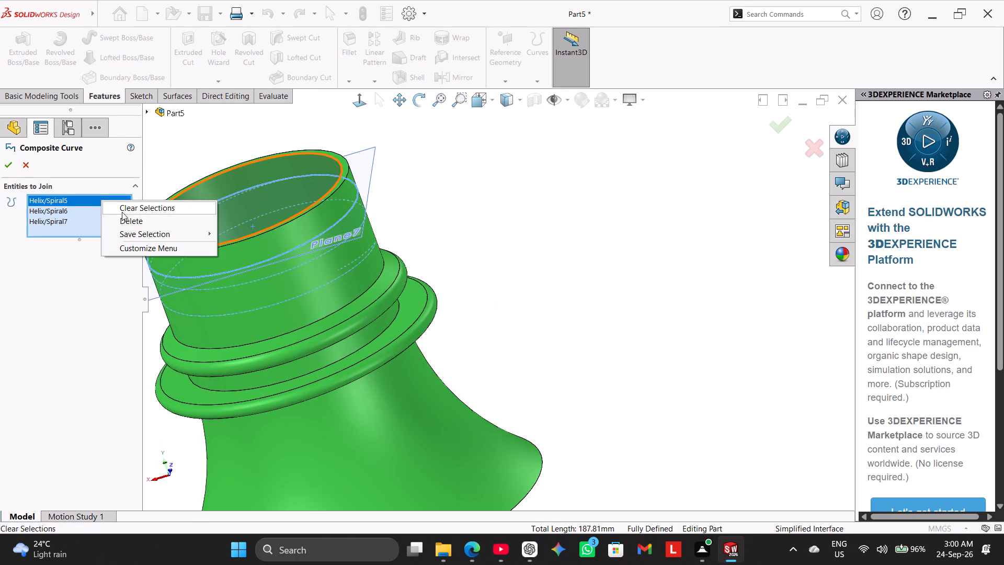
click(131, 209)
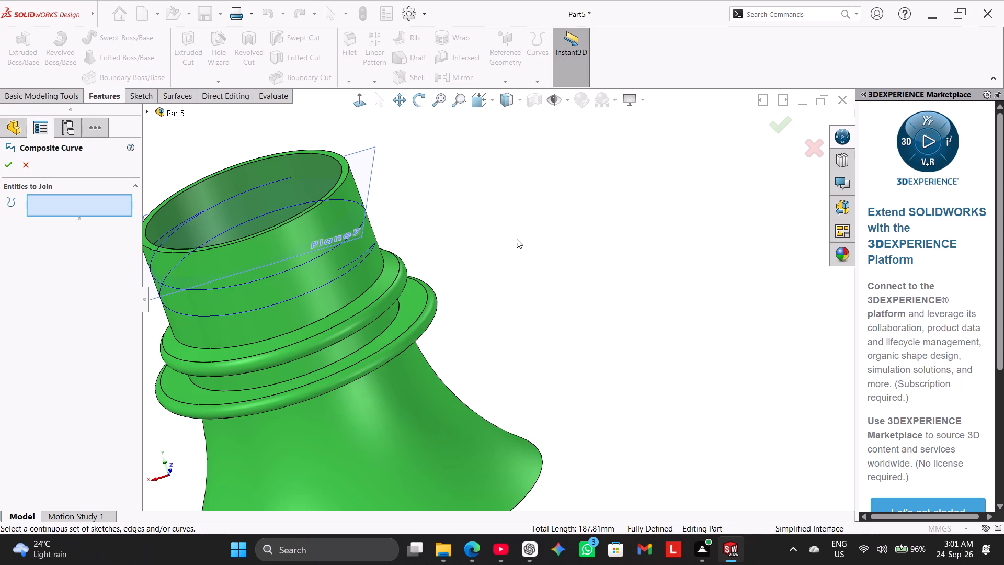
Create a composite curve from the main helix Helix/Spiral5 only.
middle_drag(519, 234, 462, 280)
scroll(481, 263, down, 1)
middle_drag(445, 248, 470, 278)
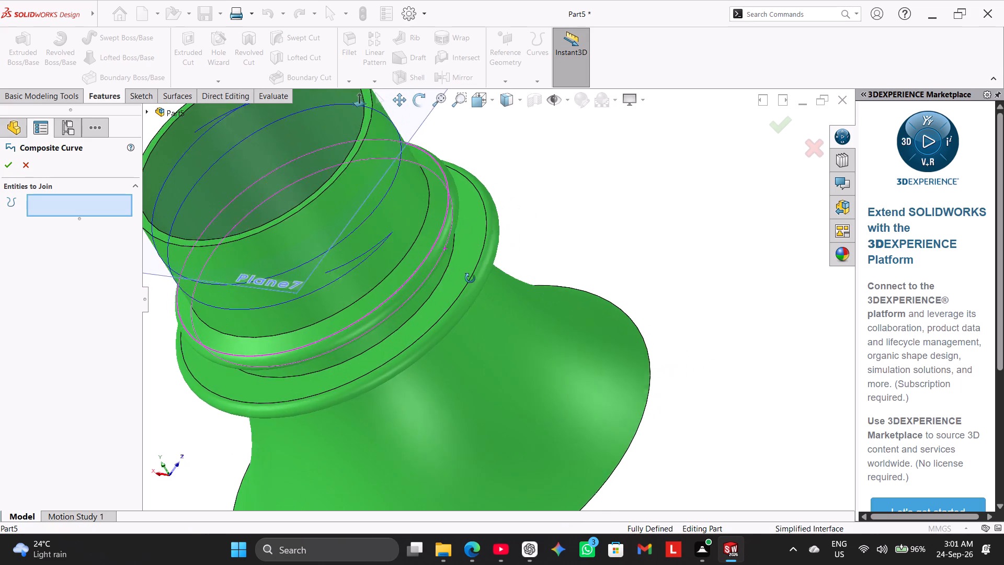
middle_drag(470, 278, 476, 291)
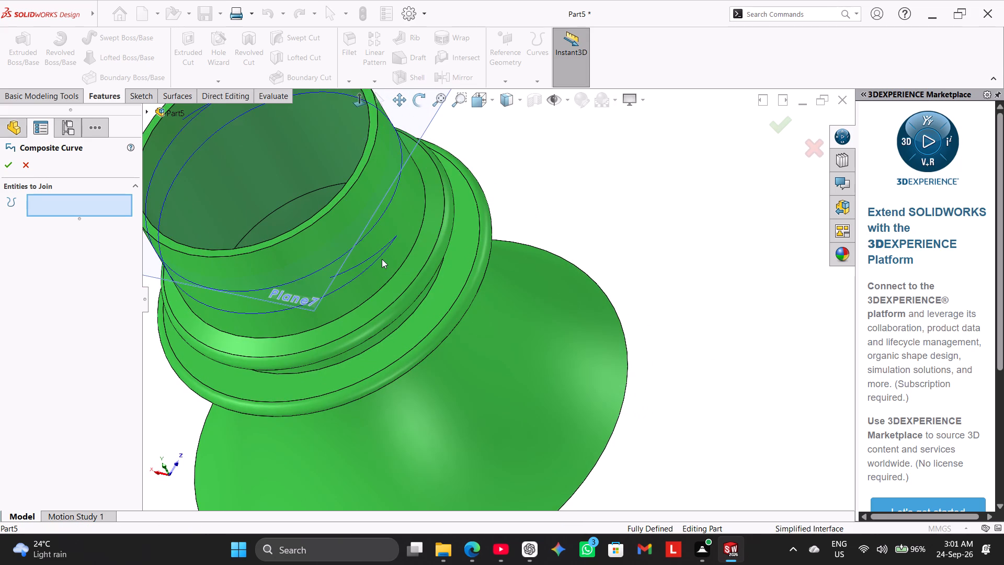
click(379, 259)
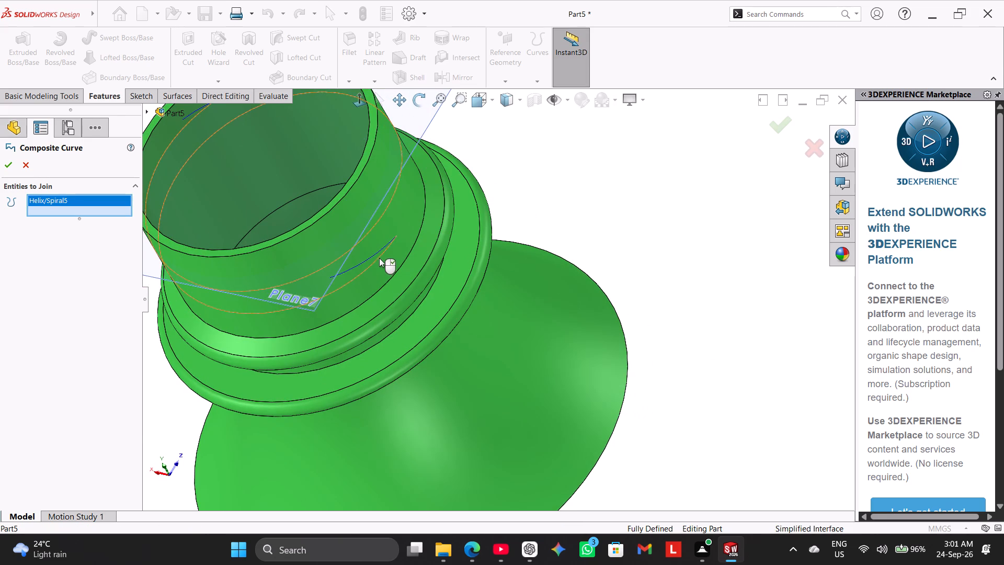
scroll(376, 254, up, 2)
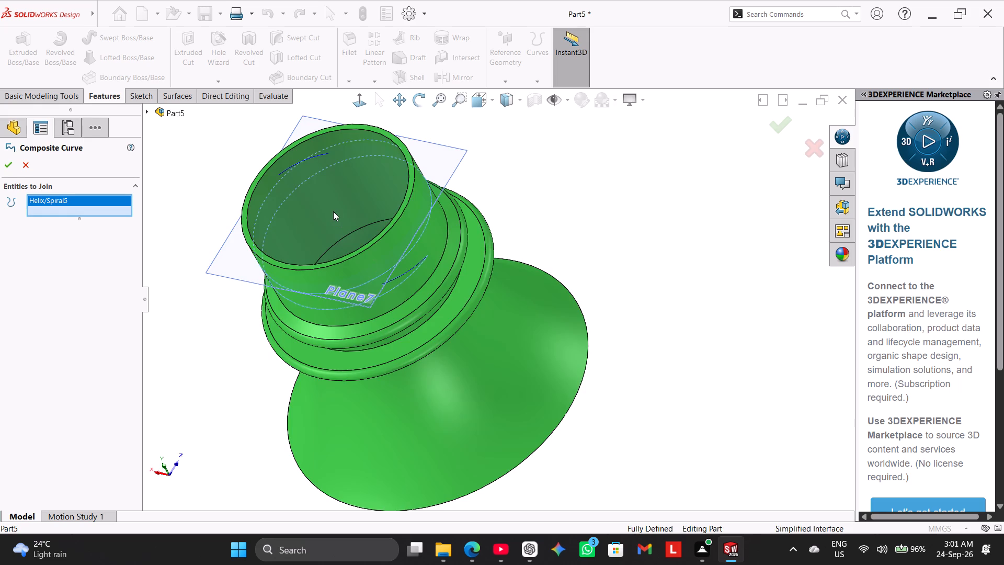
middle_drag(334, 211, 394, 331)
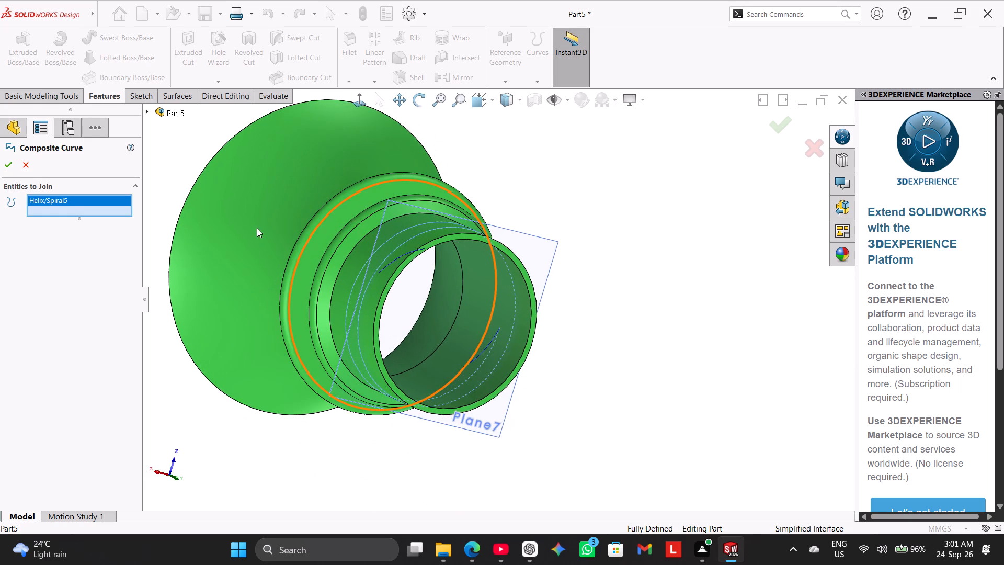
click(7, 165)
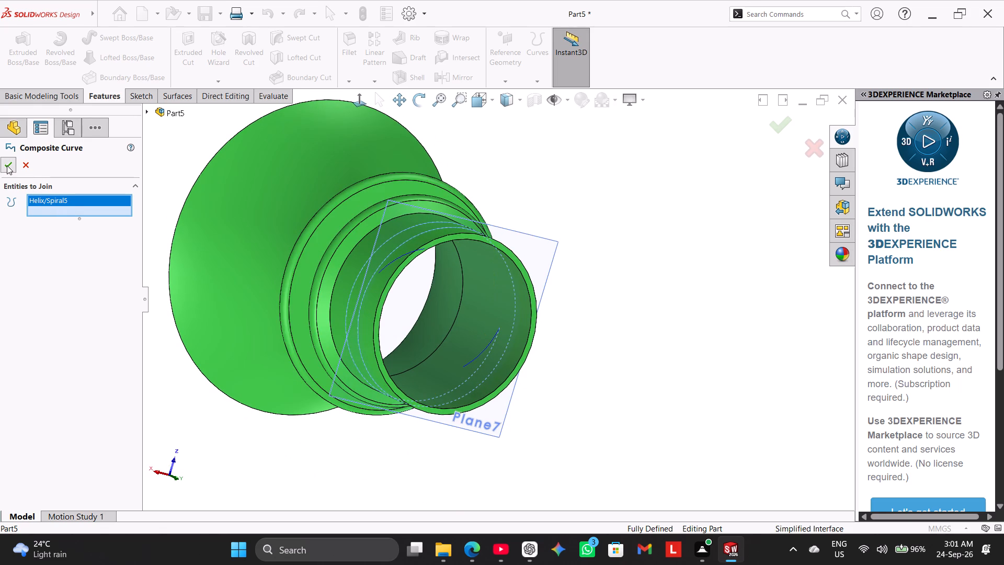
click(576, 281)
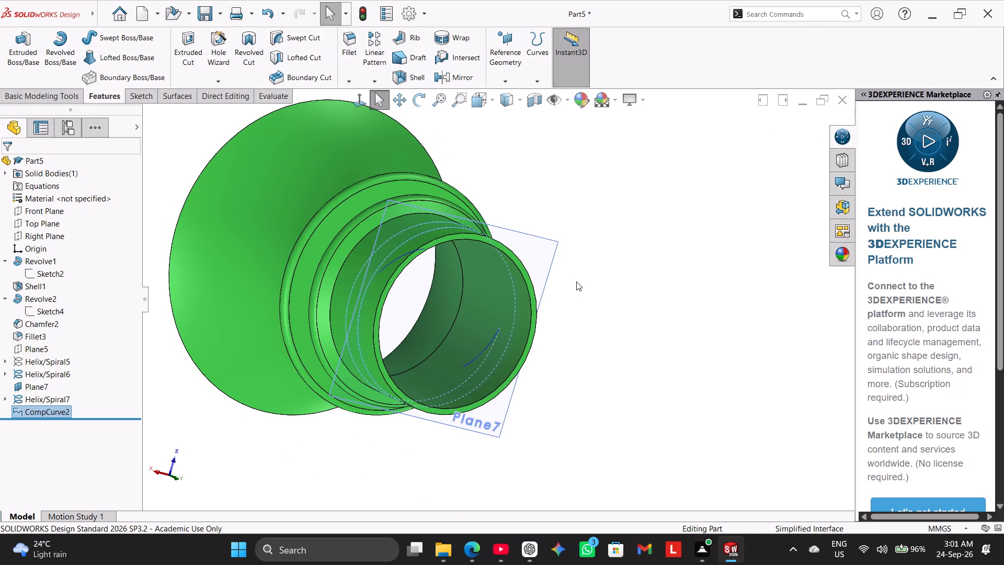
Hide the helix-endpoint plane Plane7.
middle_drag(577, 277, 562, 239)
right_click(519, 219)
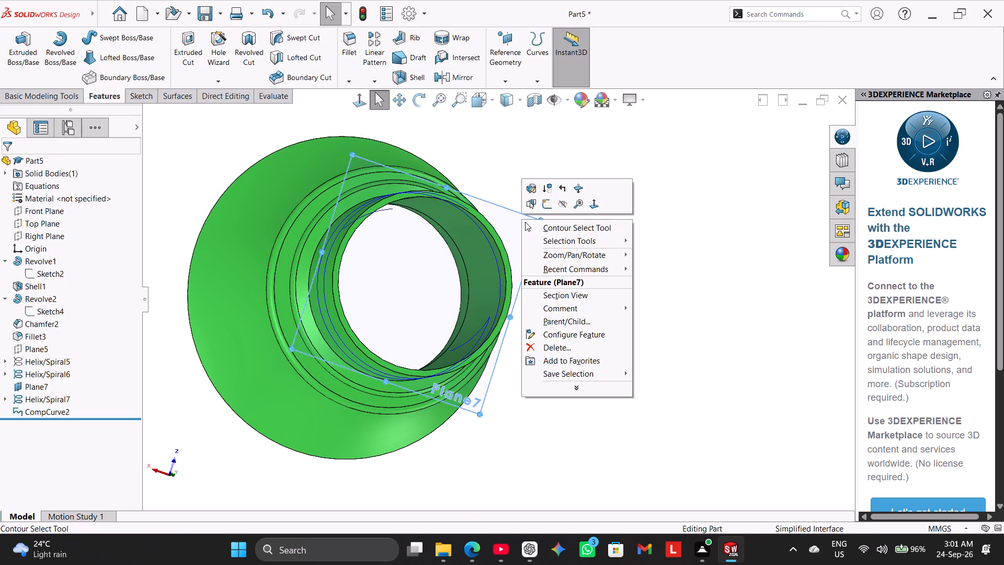
click(555, 206)
click(550, 206)
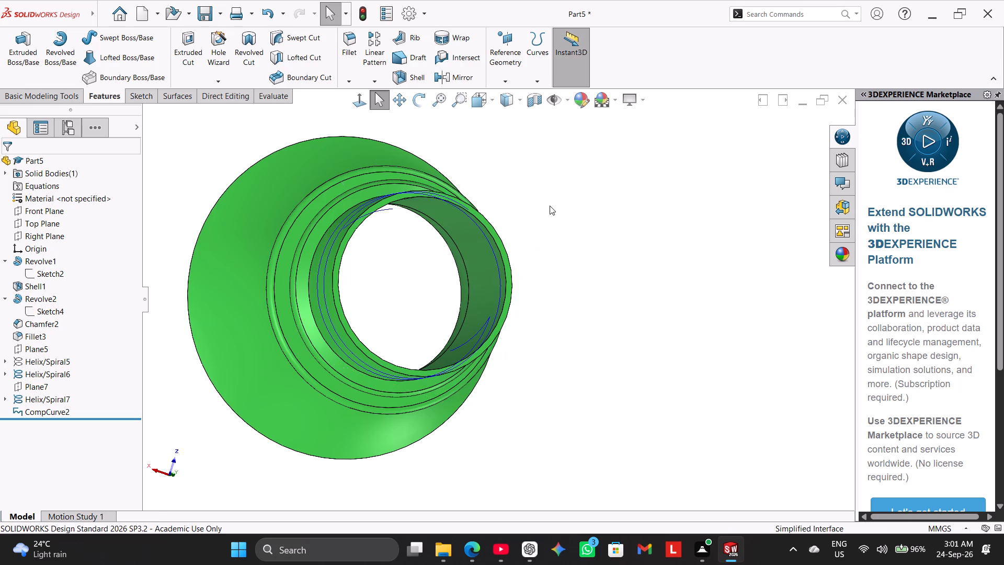
Examine the main helix and the two short end helices around the neck from several angles.
middle_drag(550, 206, 576, 212)
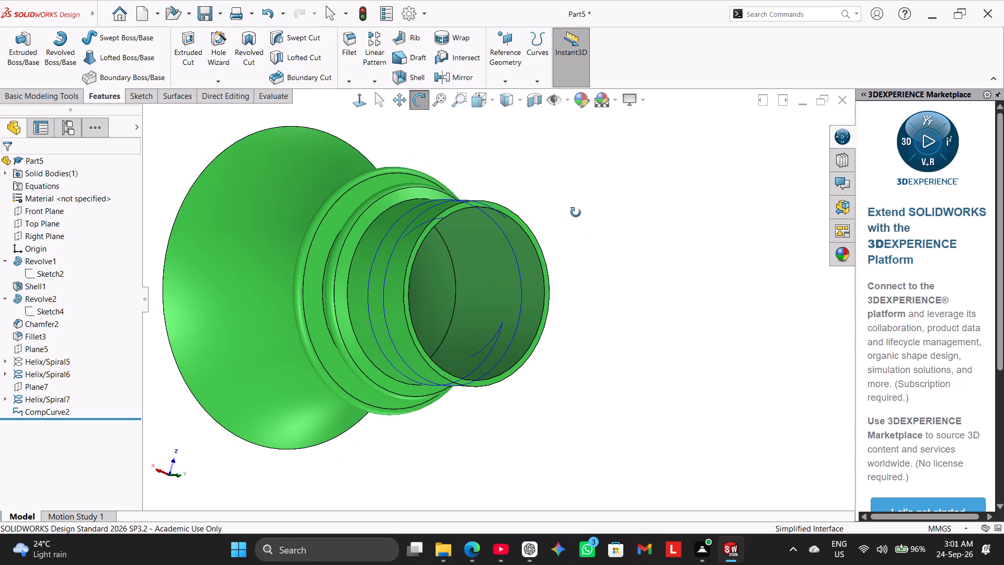
middle_drag(576, 212, 552, 172)
right_drag(538, 244, 688, 184)
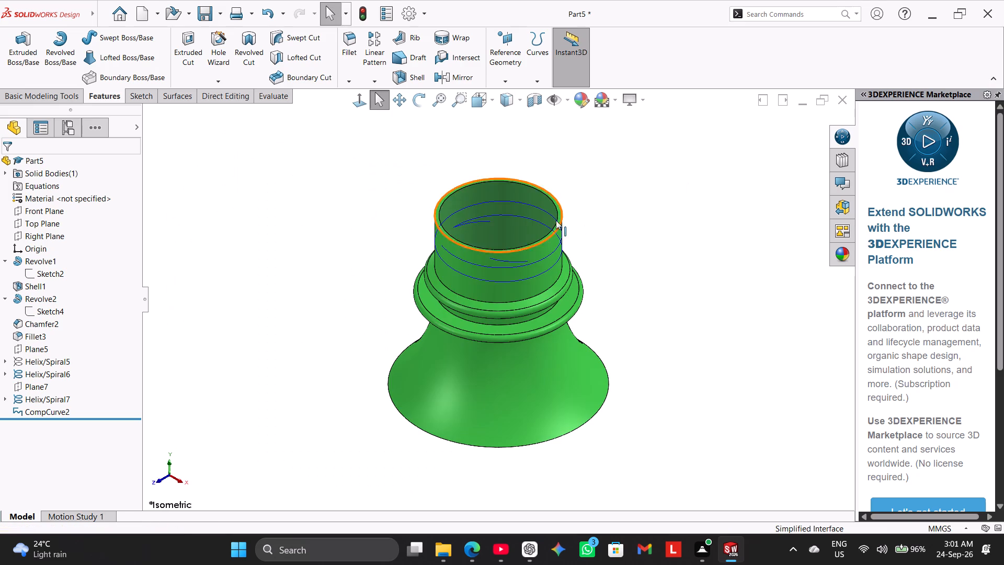
middle_drag(436, 284, 423, 288)
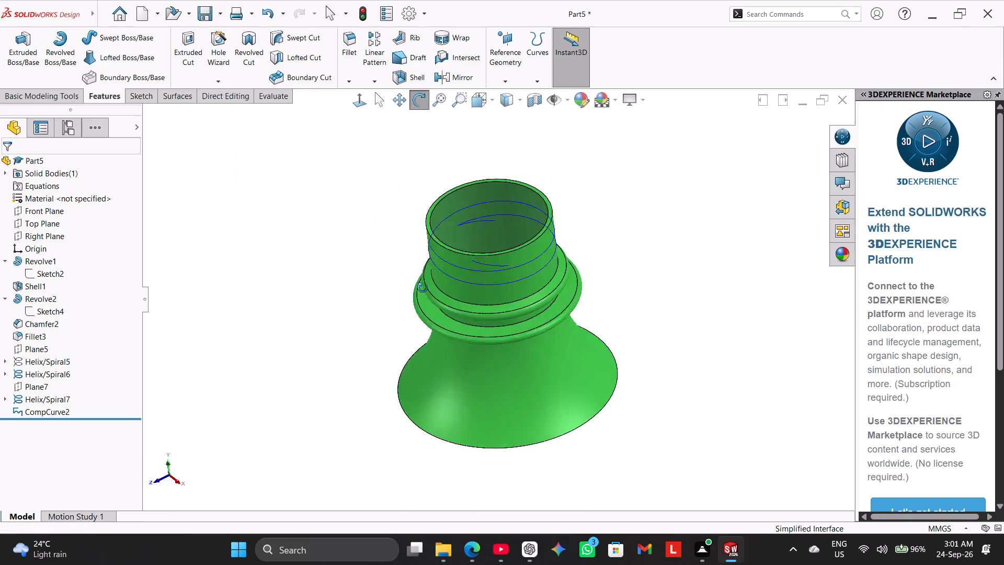
middle_drag(423, 288, 470, 271)
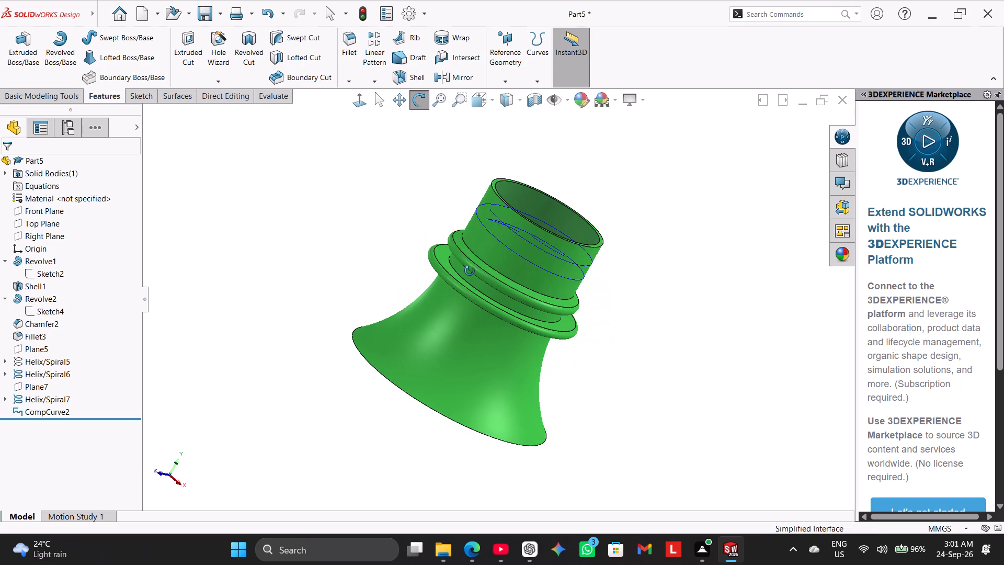
middle_drag(470, 271, 467, 258)
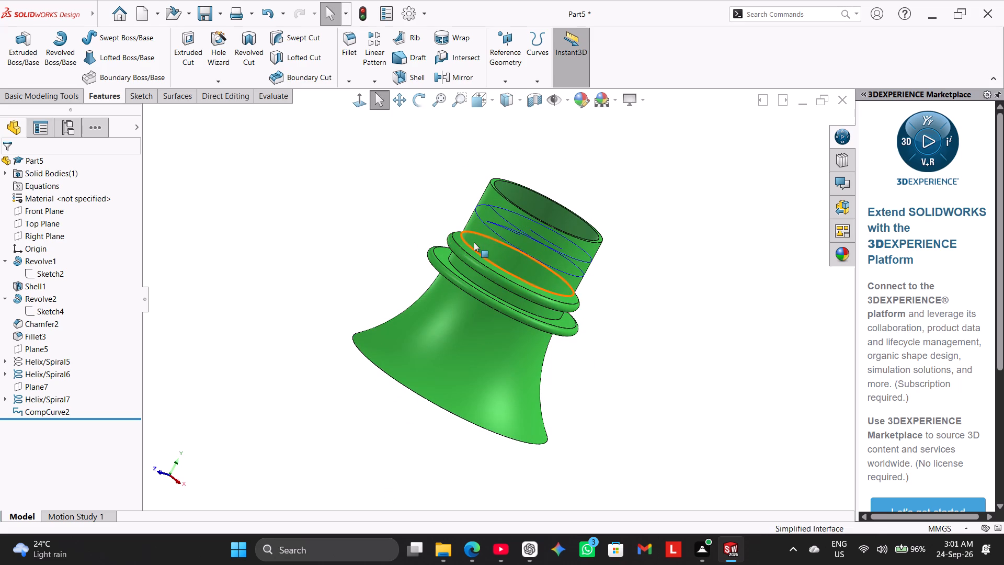
right_drag(284, 264, 414, 196)
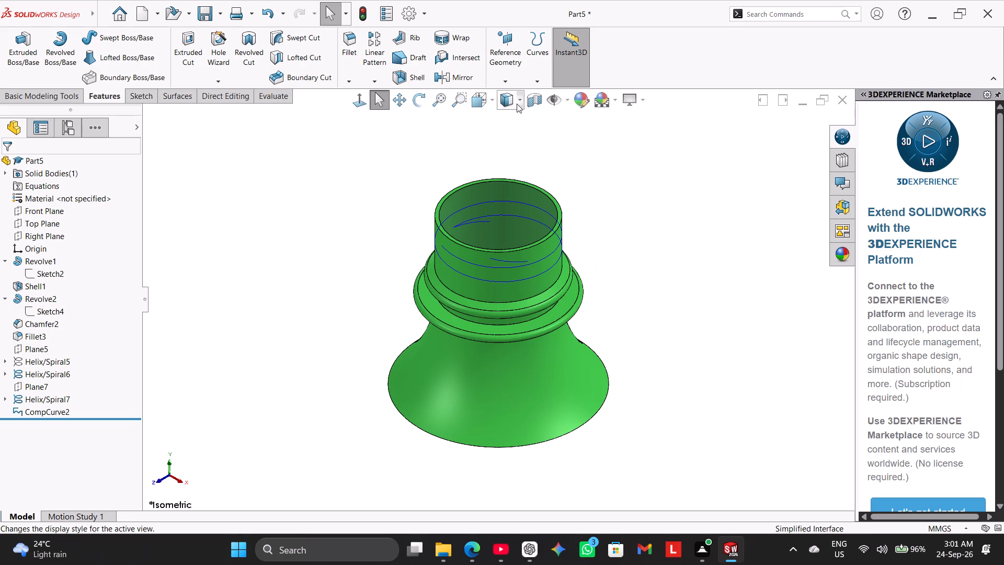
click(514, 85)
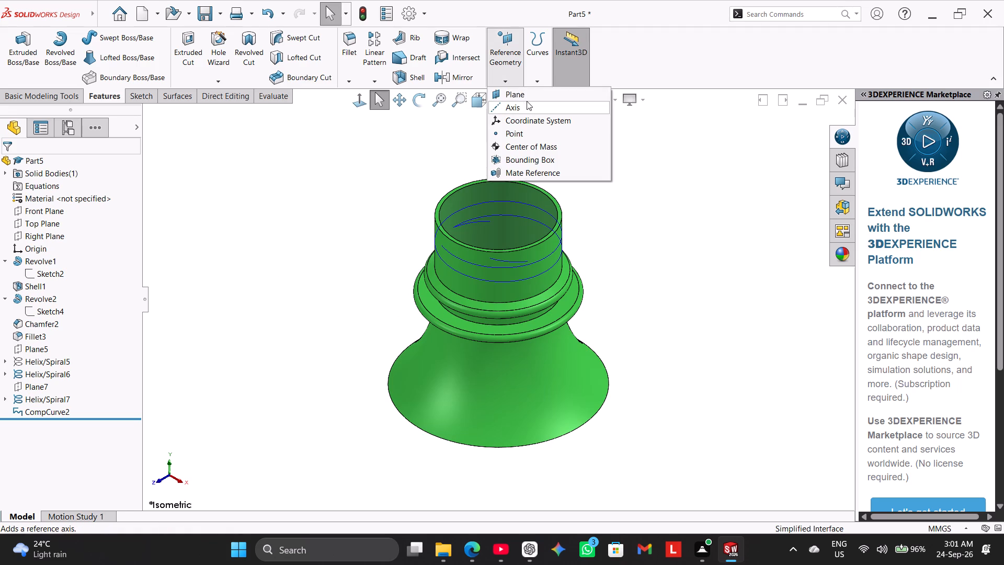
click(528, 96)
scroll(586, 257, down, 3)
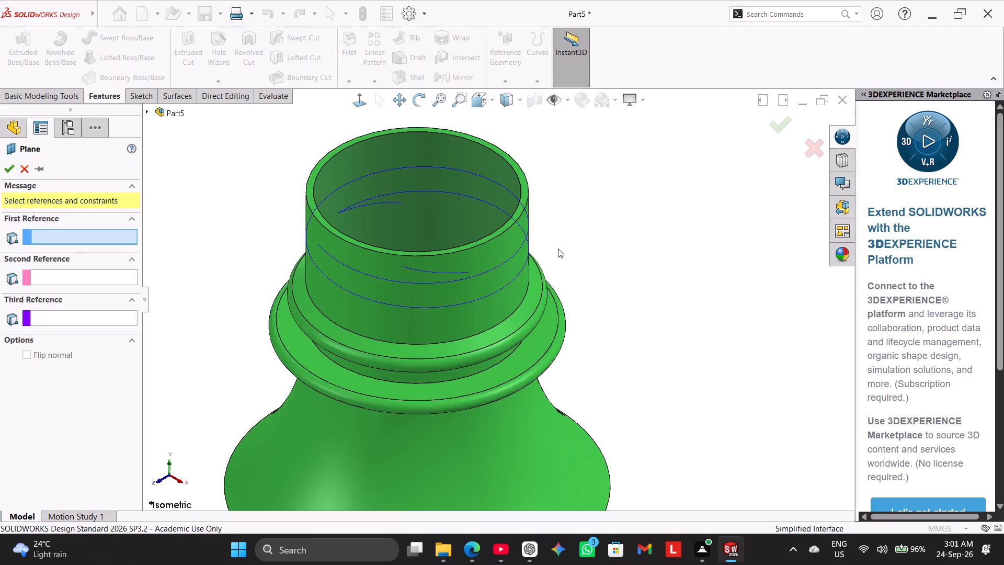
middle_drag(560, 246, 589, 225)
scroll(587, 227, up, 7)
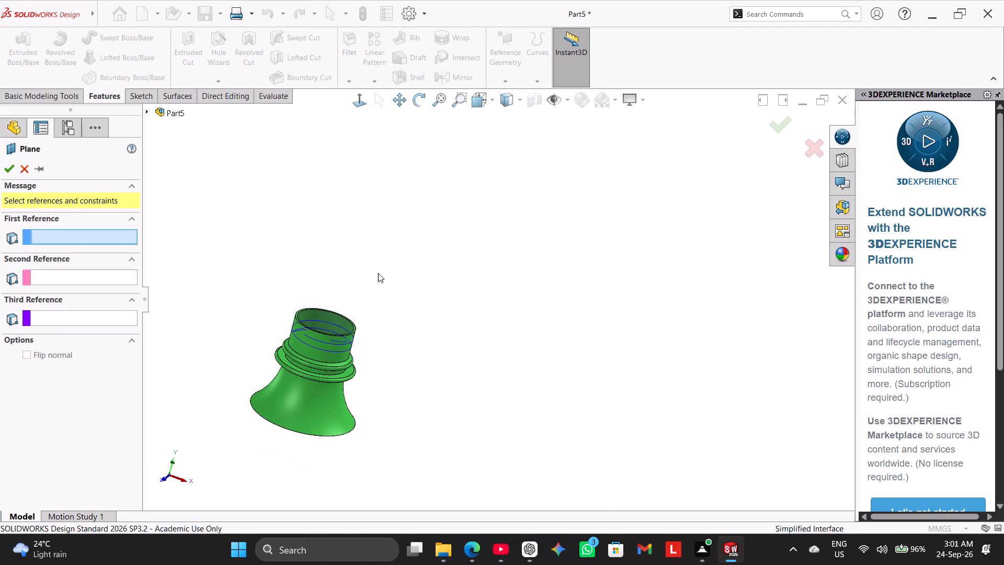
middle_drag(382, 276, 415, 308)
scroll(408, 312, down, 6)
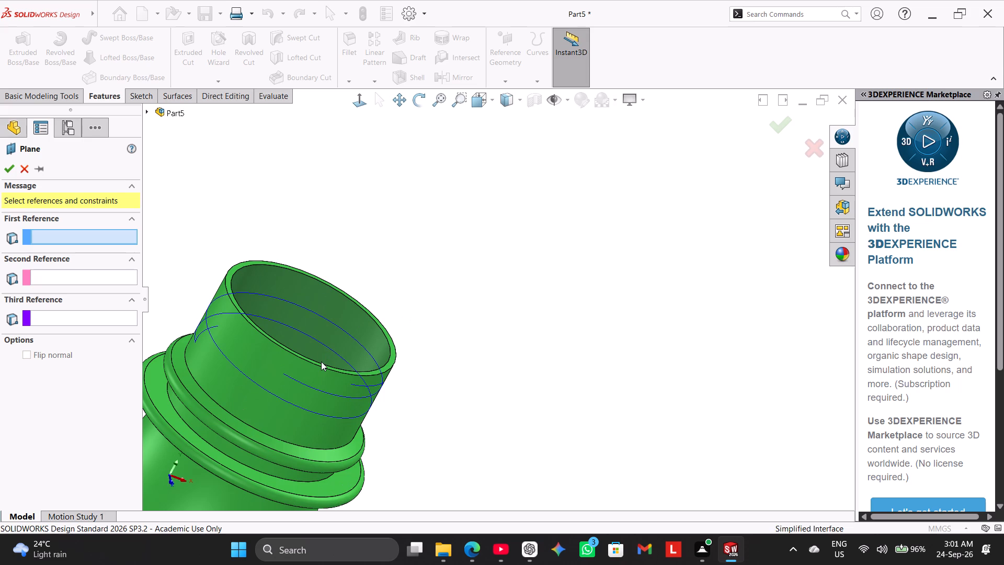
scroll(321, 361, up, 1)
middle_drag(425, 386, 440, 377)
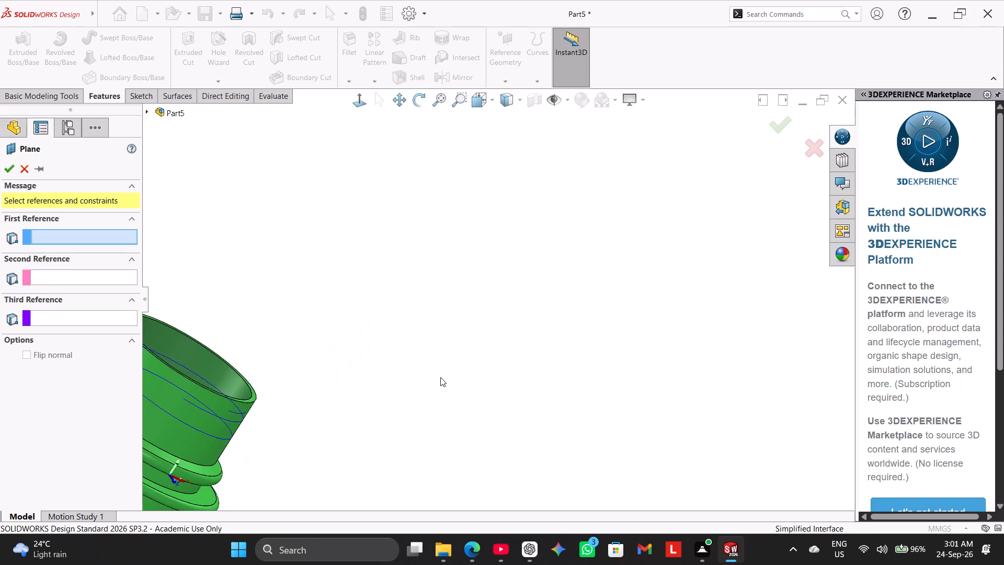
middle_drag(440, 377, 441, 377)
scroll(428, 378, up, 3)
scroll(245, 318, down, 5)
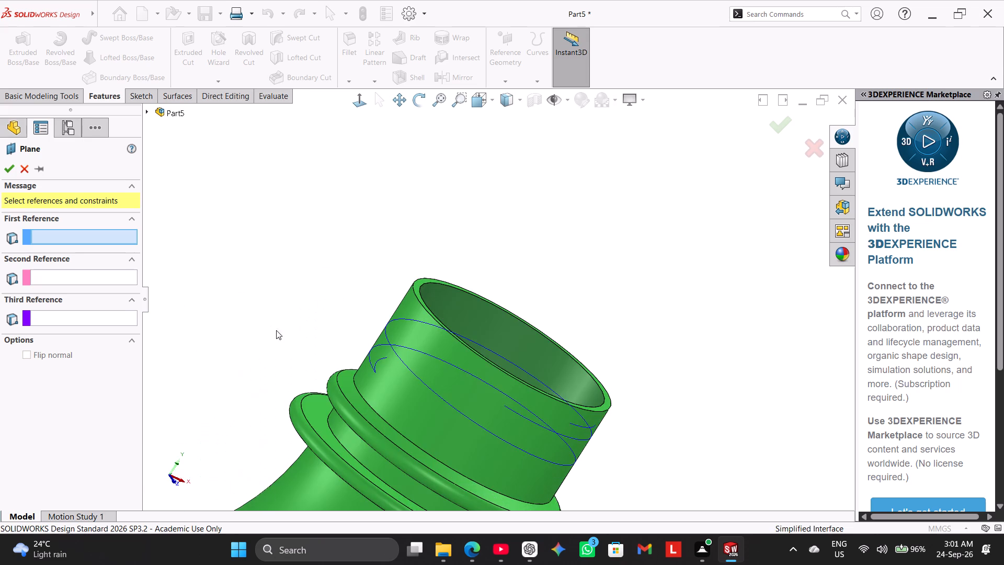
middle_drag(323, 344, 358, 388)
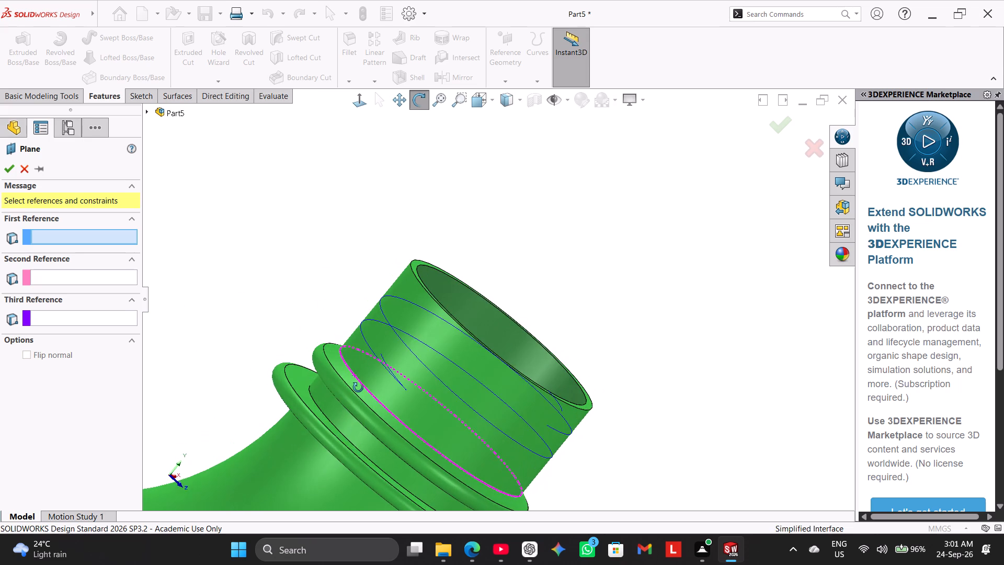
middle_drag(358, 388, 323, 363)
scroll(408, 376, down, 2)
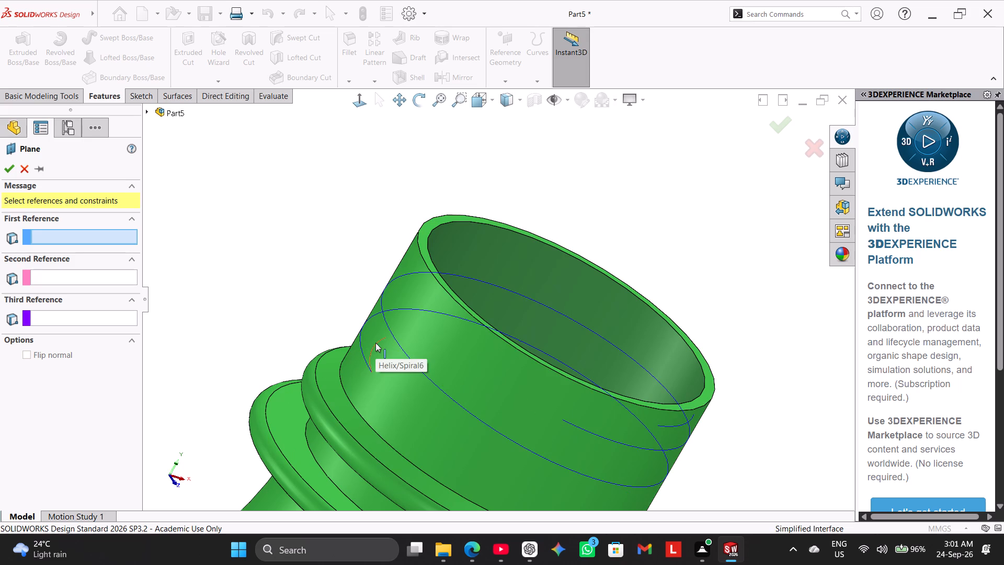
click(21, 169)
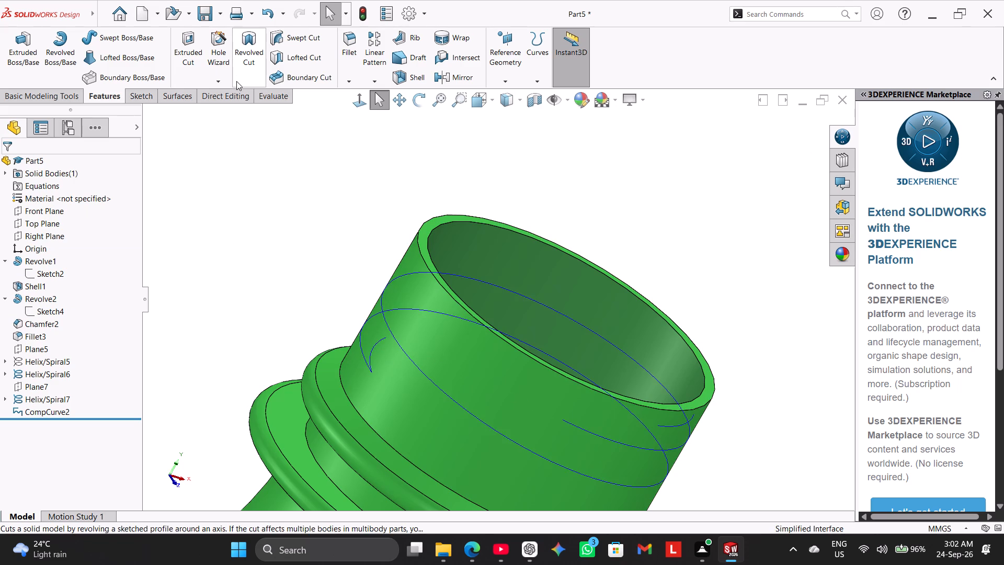
Examine where the short tapered end helices meet the main helix on the neck, checking Helix/Spiral6 in particular.
middle_drag(653, 266, 531, 190)
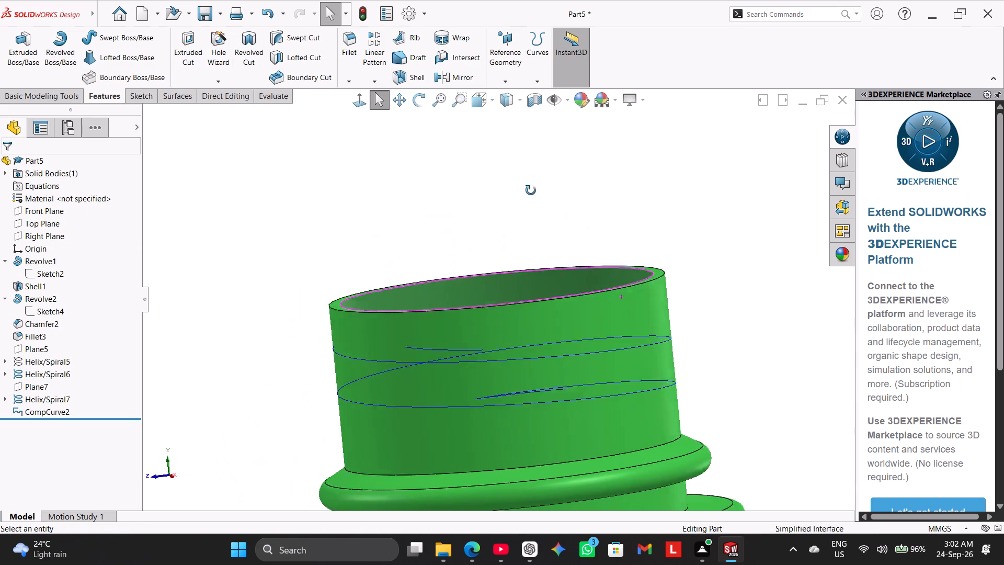
middle_drag(531, 190, 515, 199)
middle_drag(286, 233, 367, 285)
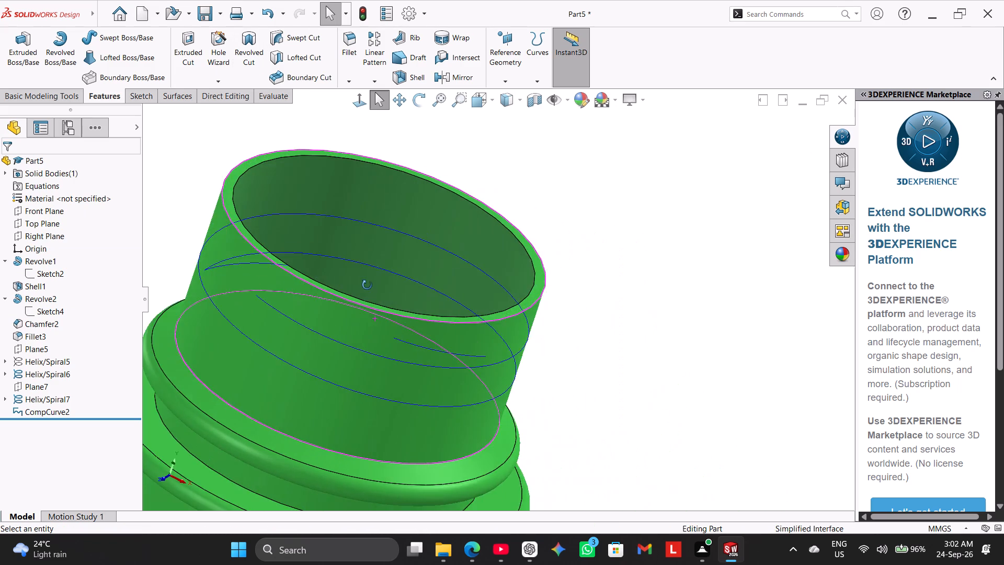
middle_drag(367, 285, 383, 281)
right_drag(542, 260, 625, 223)
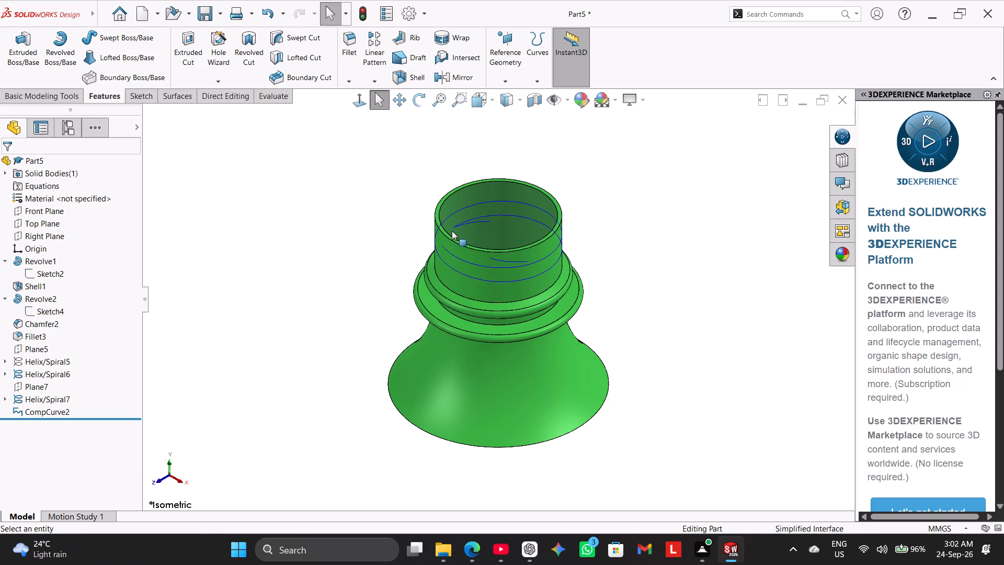
middle_drag(372, 221, 396, 276)
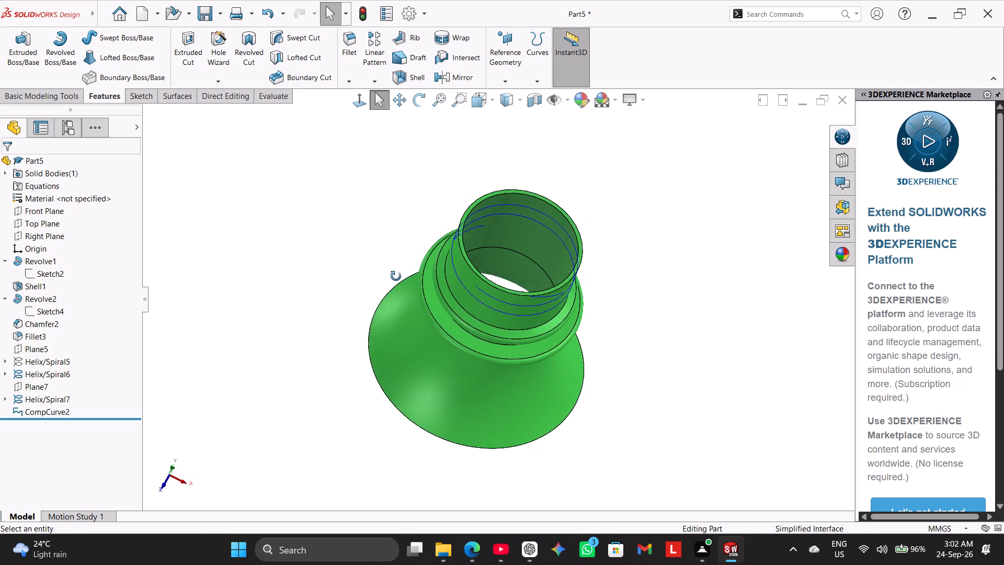
middle_drag(396, 276, 369, 241)
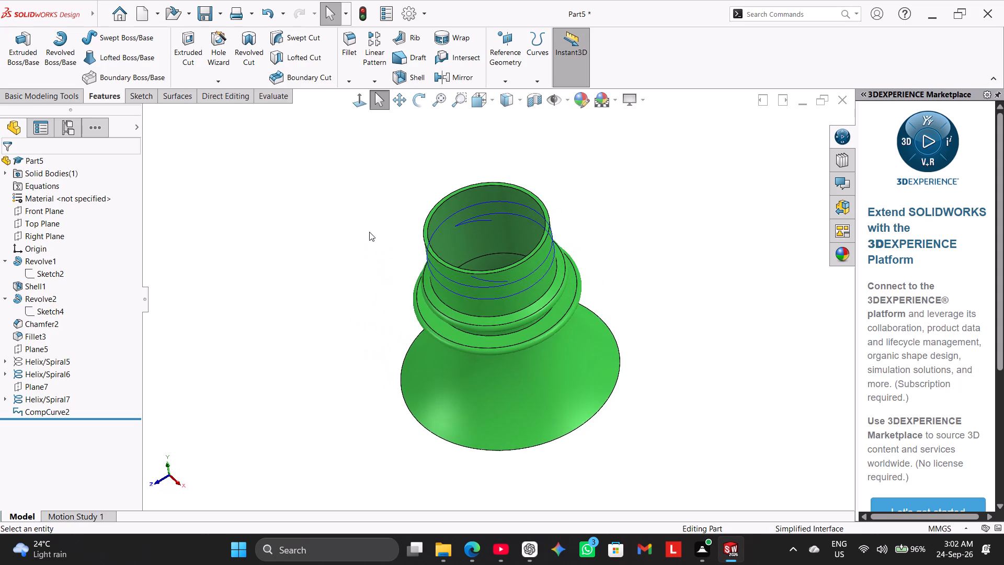
click(466, 223)
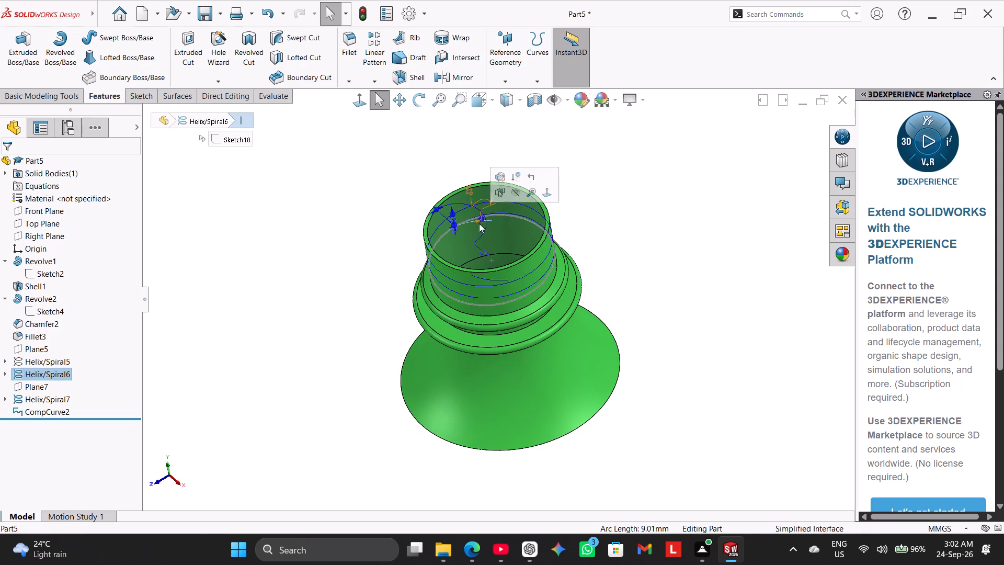
click(351, 186)
scroll(522, 261, down, 2)
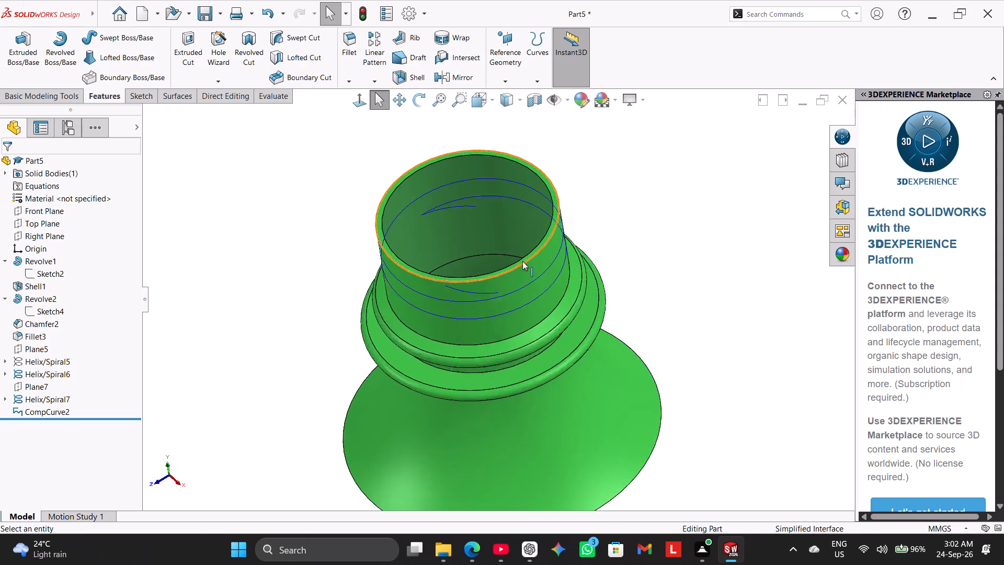
scroll(522, 261, down, 4)
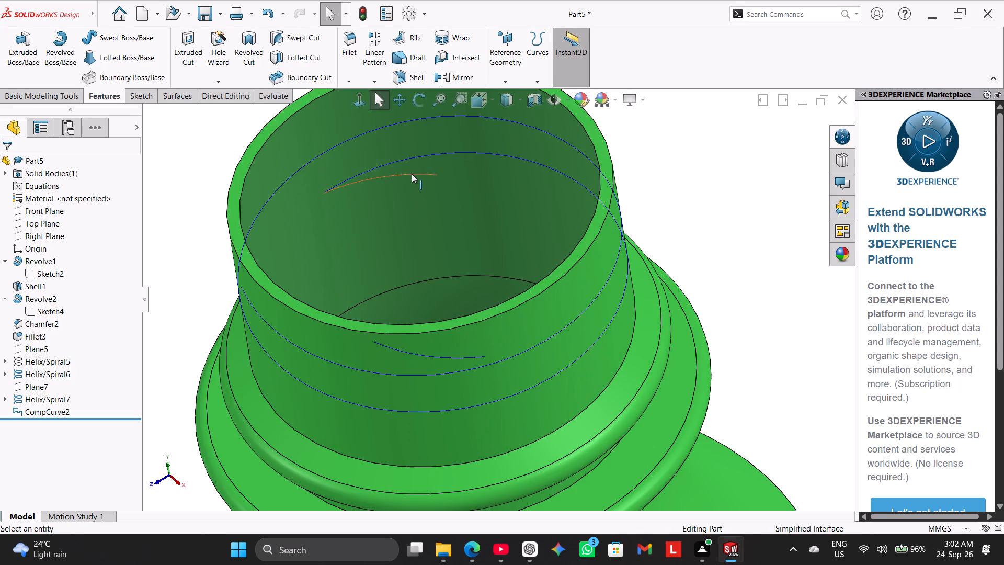
scroll(150, 265, up, 2)
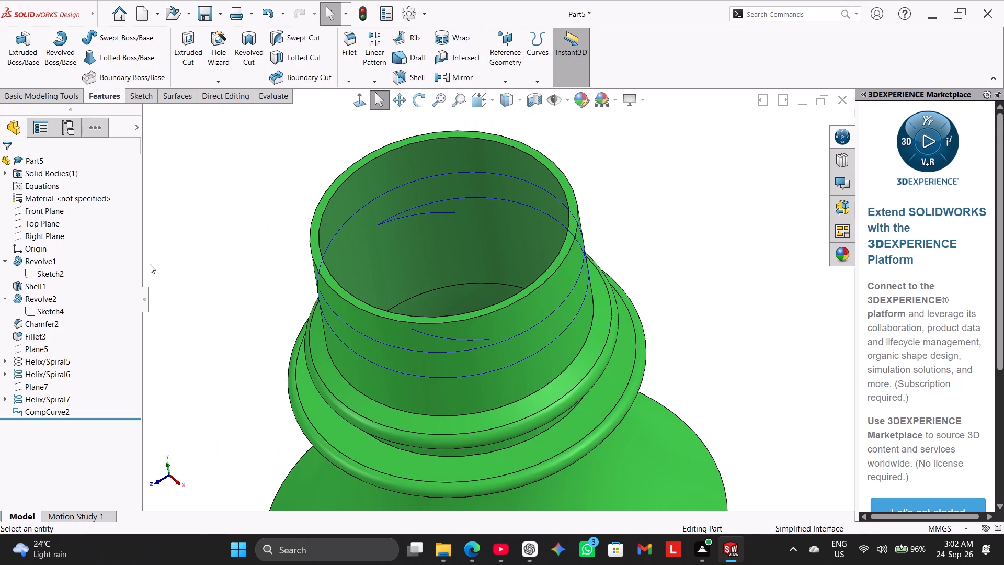
Edit the short end helix Helix/Spiral6 and turn on its reverse direction.
right_click(44, 377)
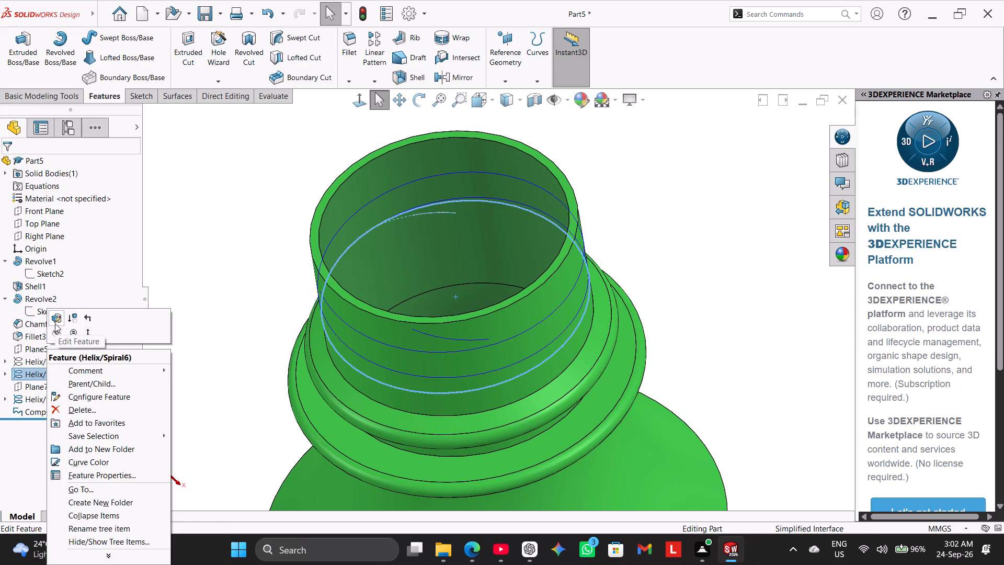
click(55, 323)
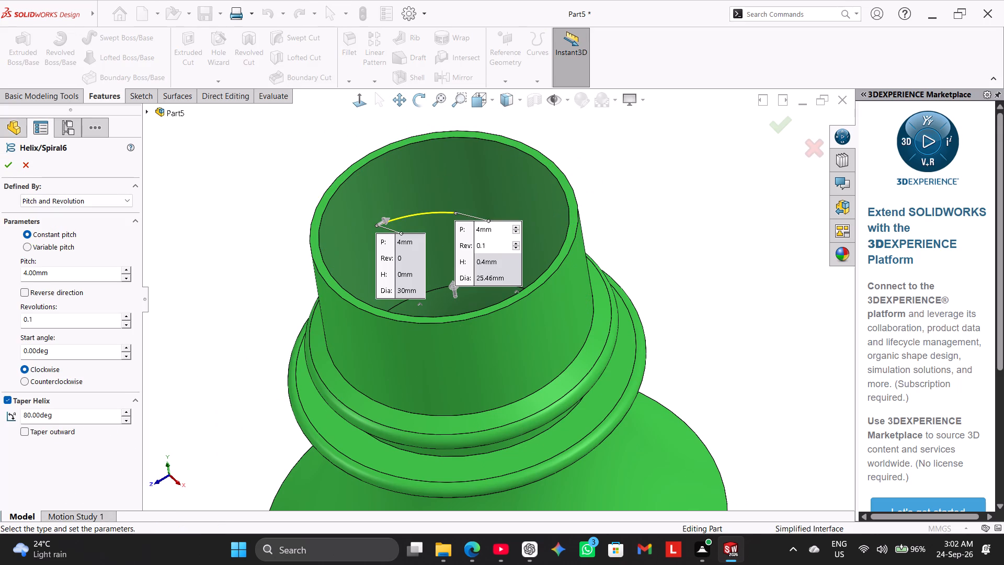
click(24, 295)
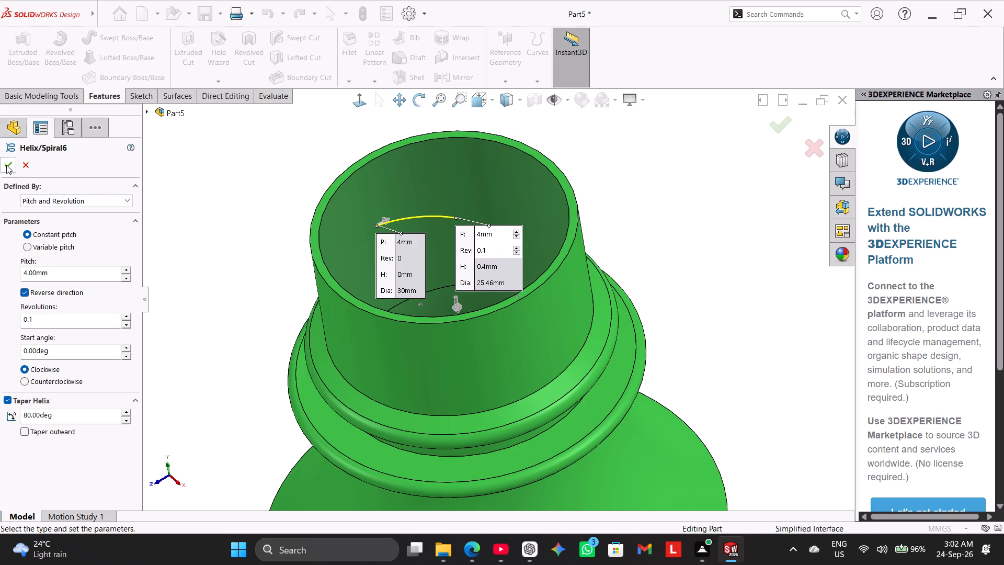
click(6, 165)
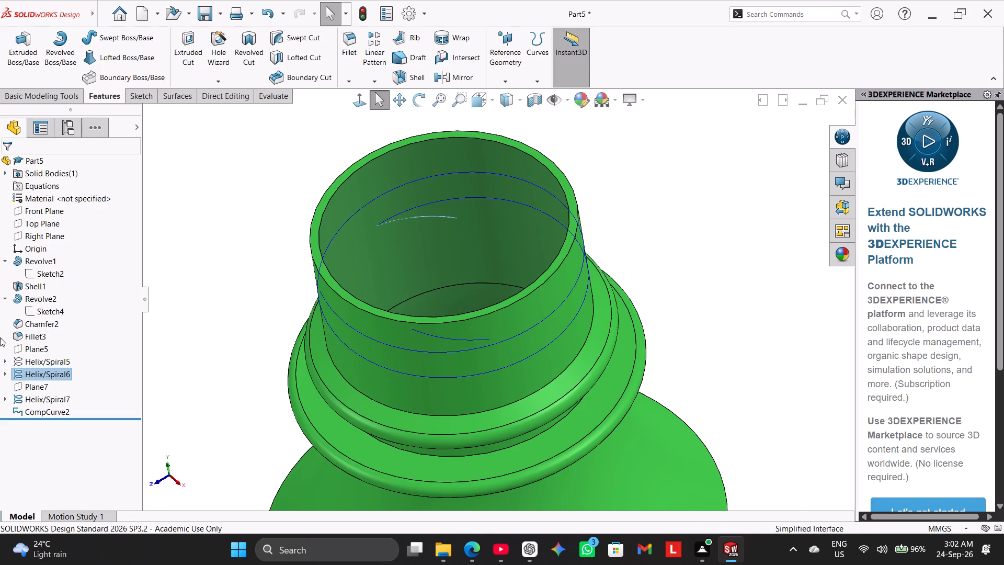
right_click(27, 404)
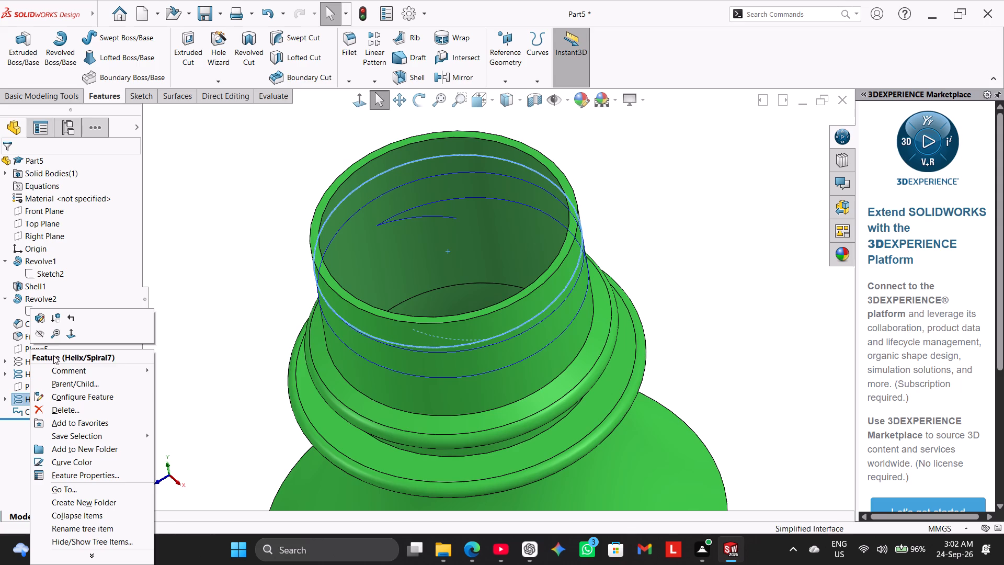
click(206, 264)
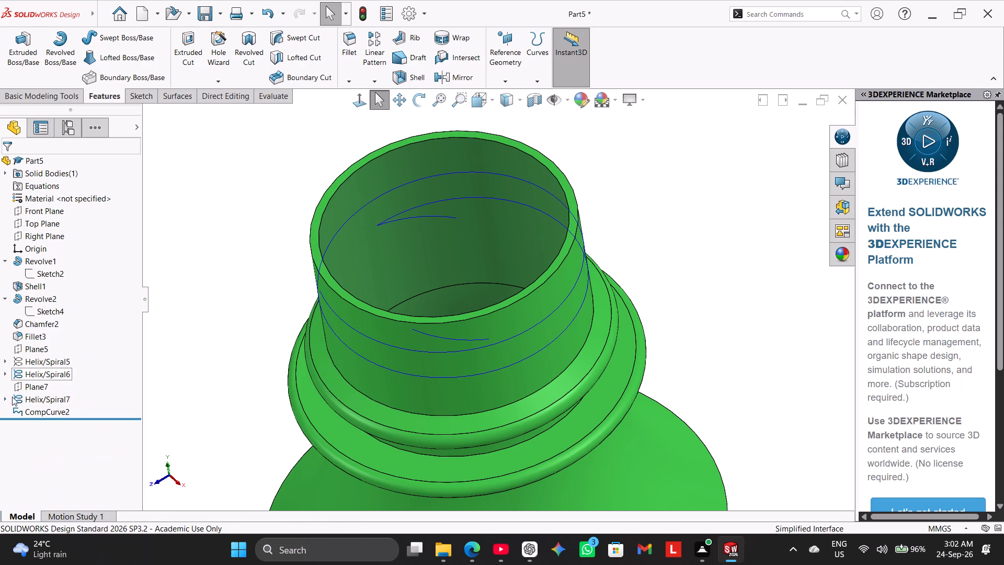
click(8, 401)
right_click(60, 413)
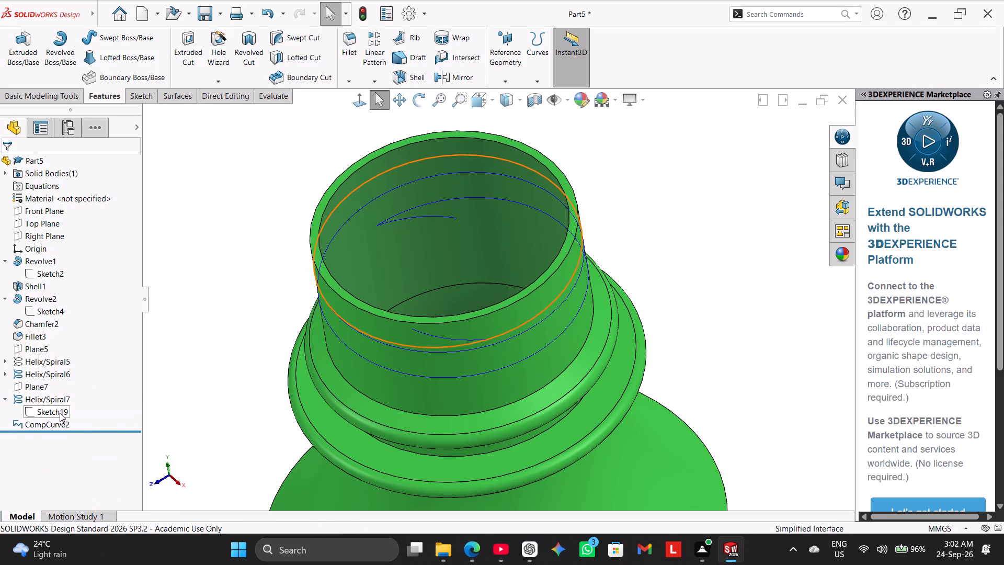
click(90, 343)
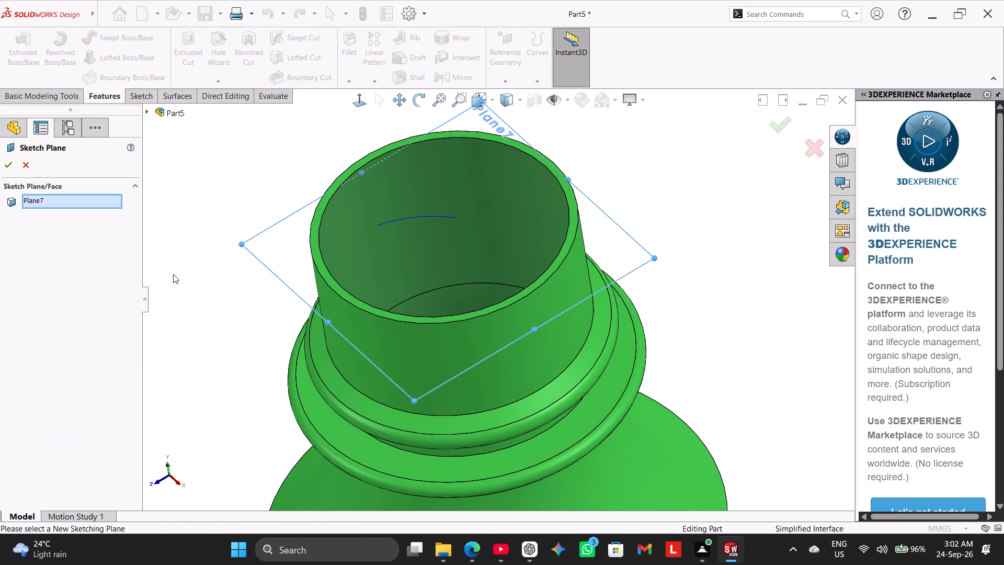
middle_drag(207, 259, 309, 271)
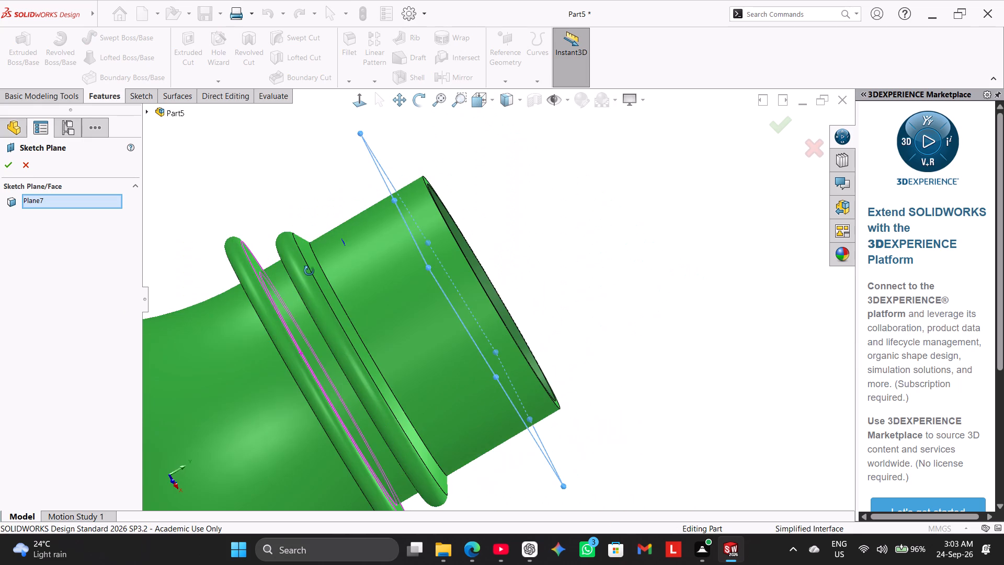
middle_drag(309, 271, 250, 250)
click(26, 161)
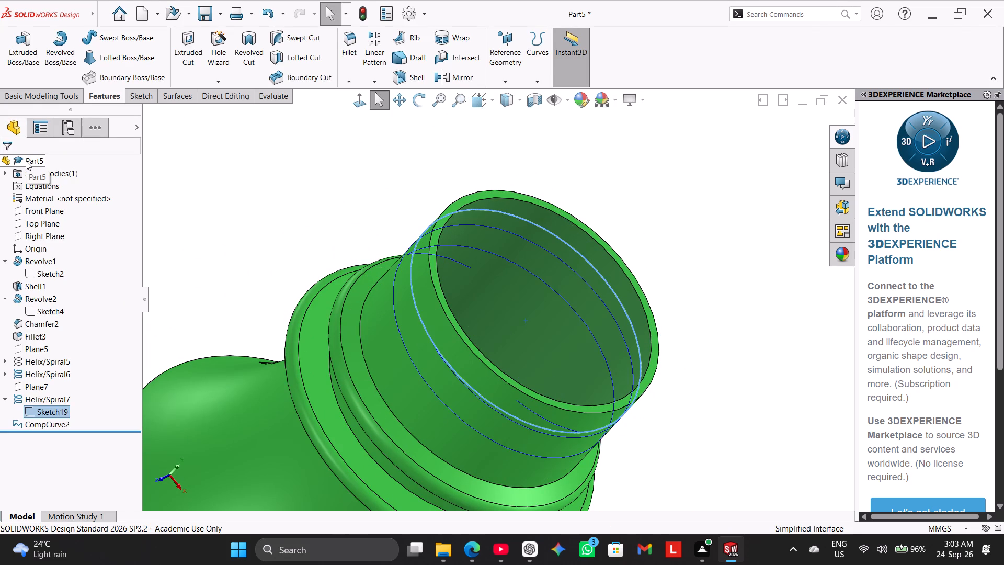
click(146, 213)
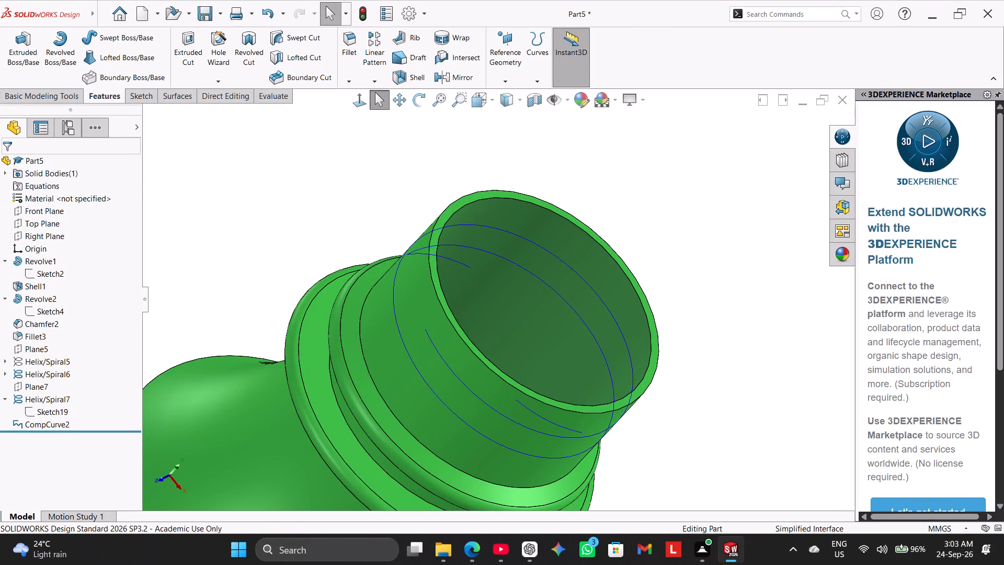
Delete the upper short end helix Helix/Spiral7 from the neck, keeping its sketch Sketch19.
right_drag(331, 258, 245, 229)
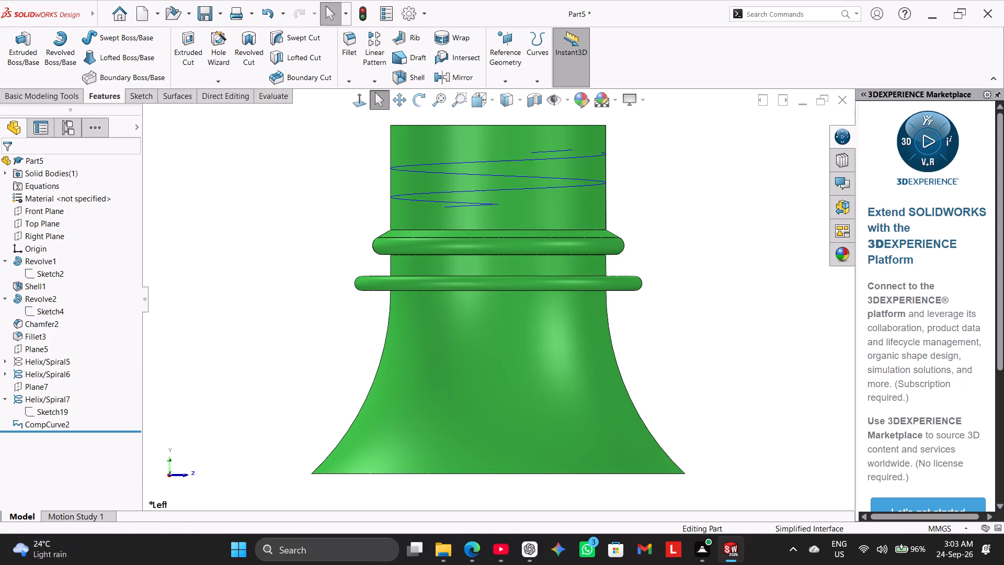
middle_drag(632, 167, 589, 223)
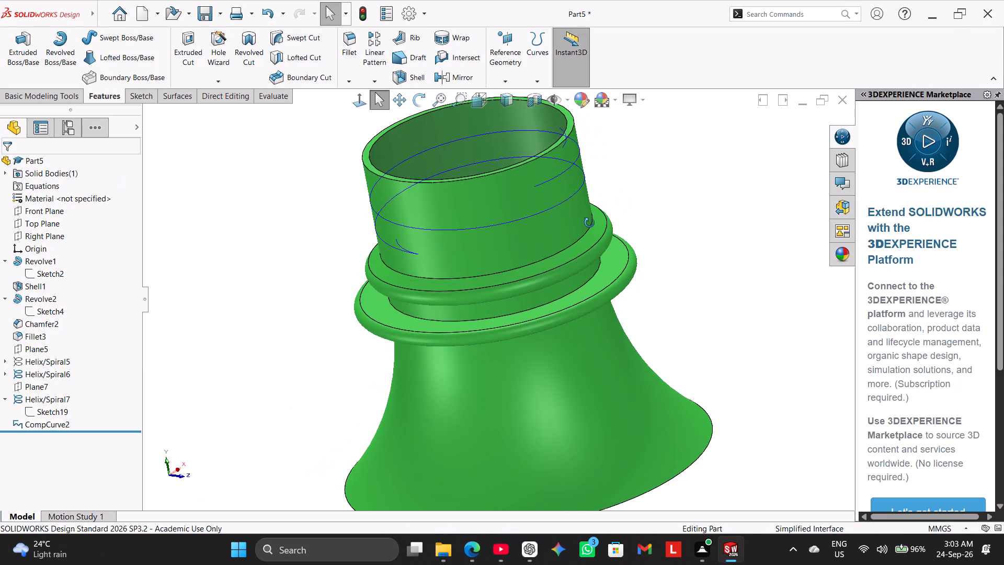
middle_drag(589, 223, 604, 211)
right_click(32, 399)
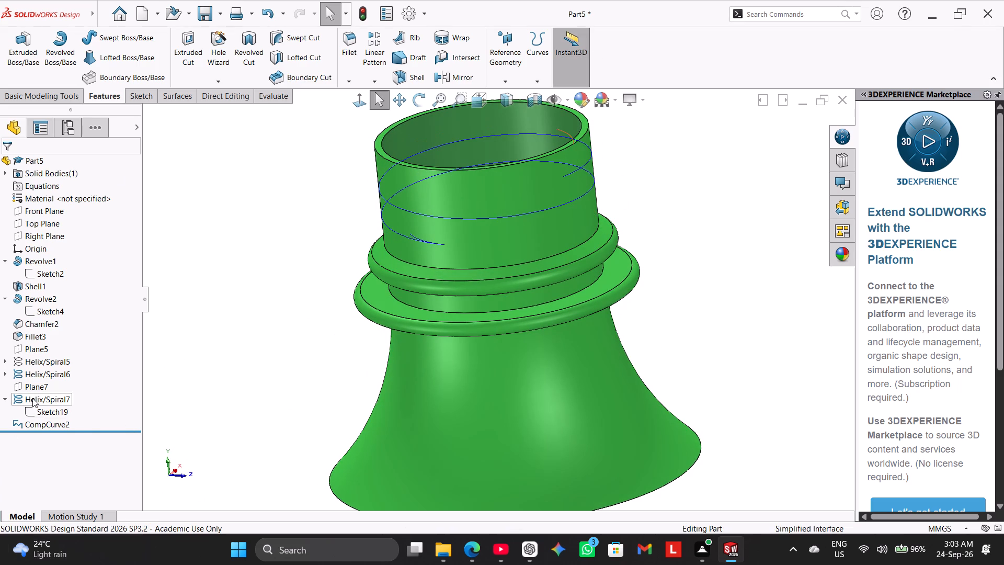
click(83, 406)
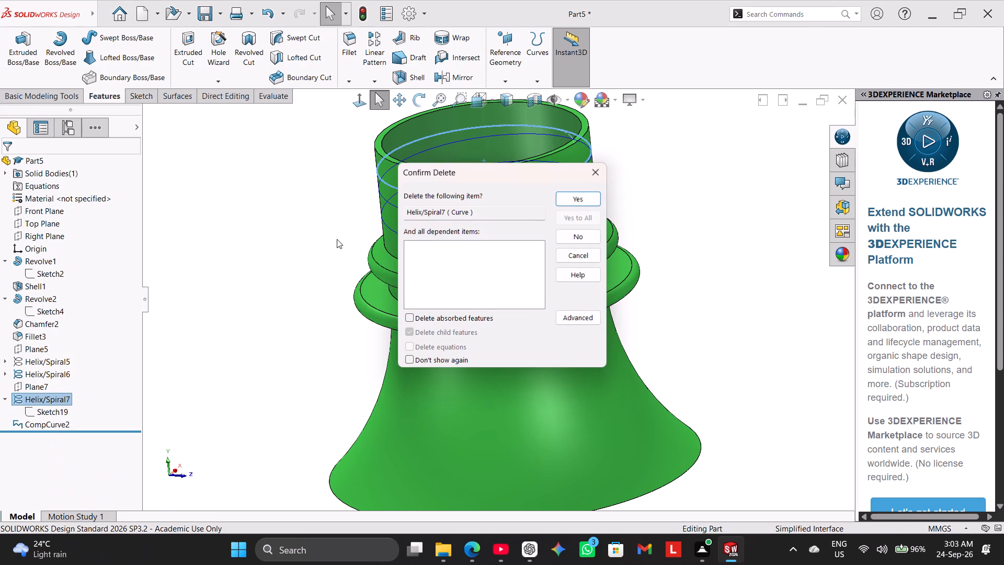
click(567, 193)
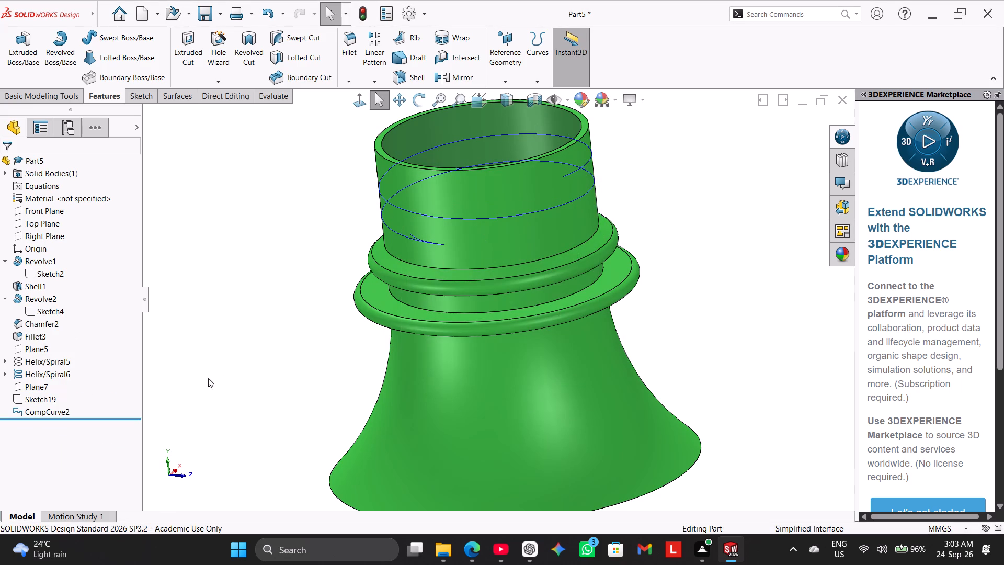
Delete the composite curve CompCurve2 that runs along the neck helices.
right_click(62, 409)
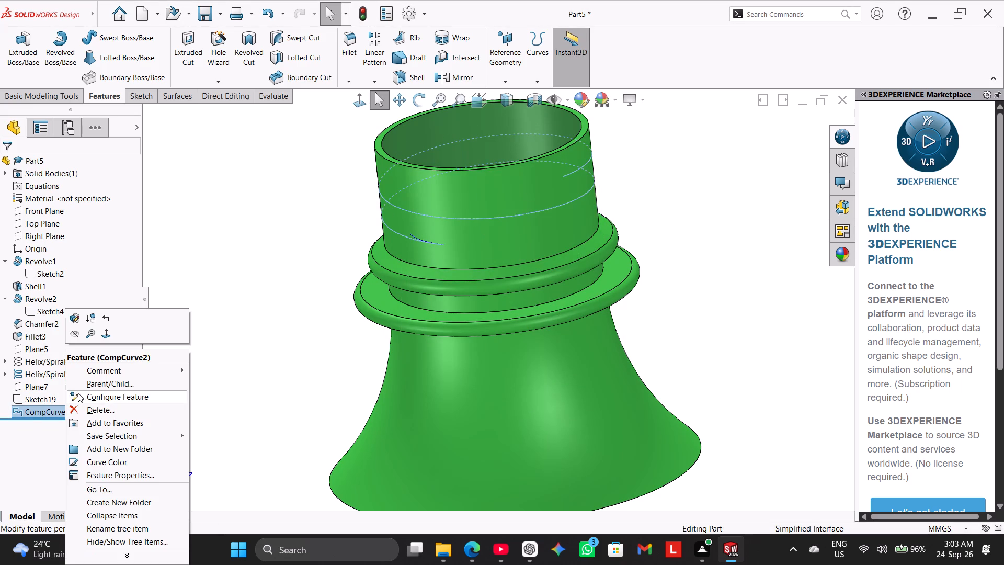
drag(90, 401, 92, 406)
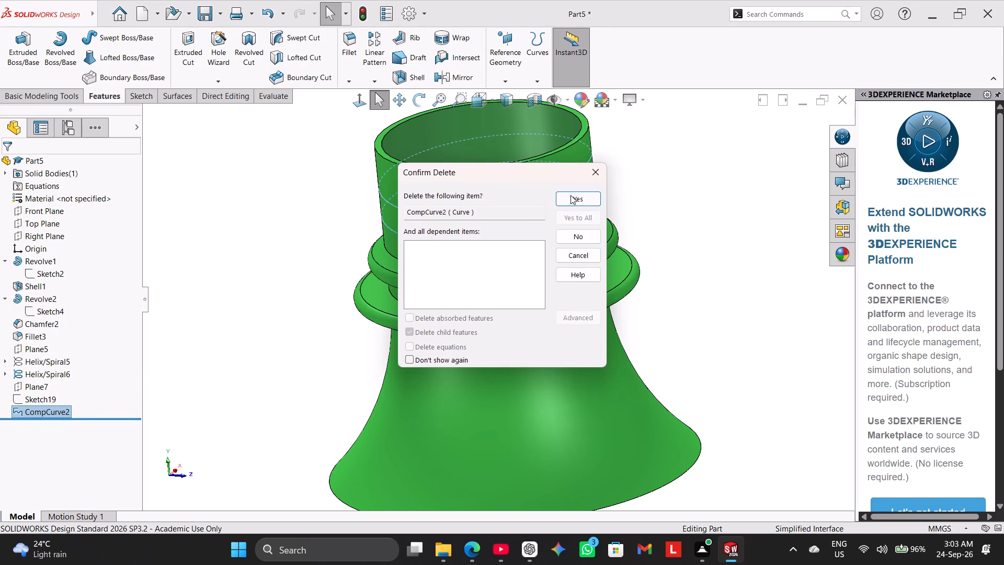
click(571, 195)
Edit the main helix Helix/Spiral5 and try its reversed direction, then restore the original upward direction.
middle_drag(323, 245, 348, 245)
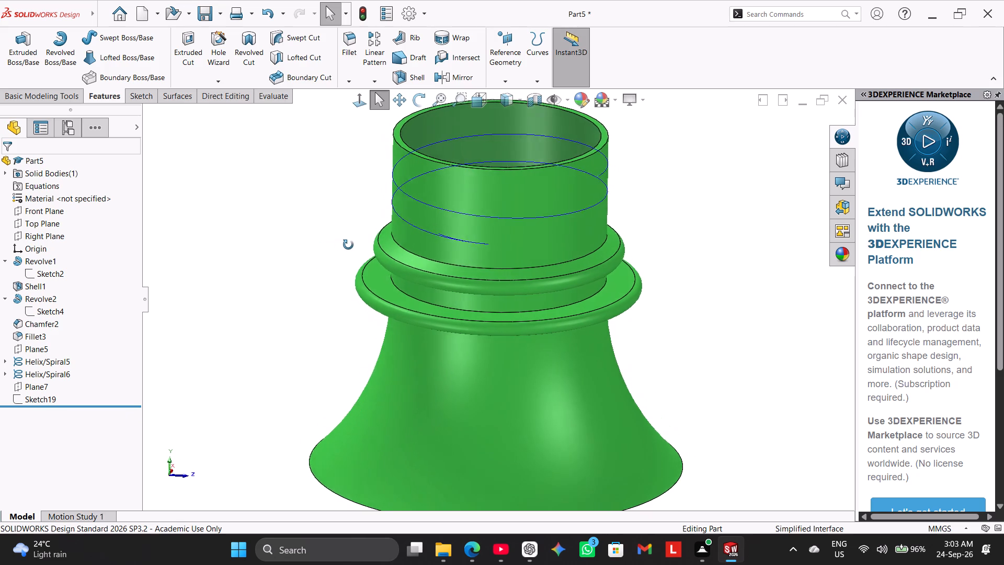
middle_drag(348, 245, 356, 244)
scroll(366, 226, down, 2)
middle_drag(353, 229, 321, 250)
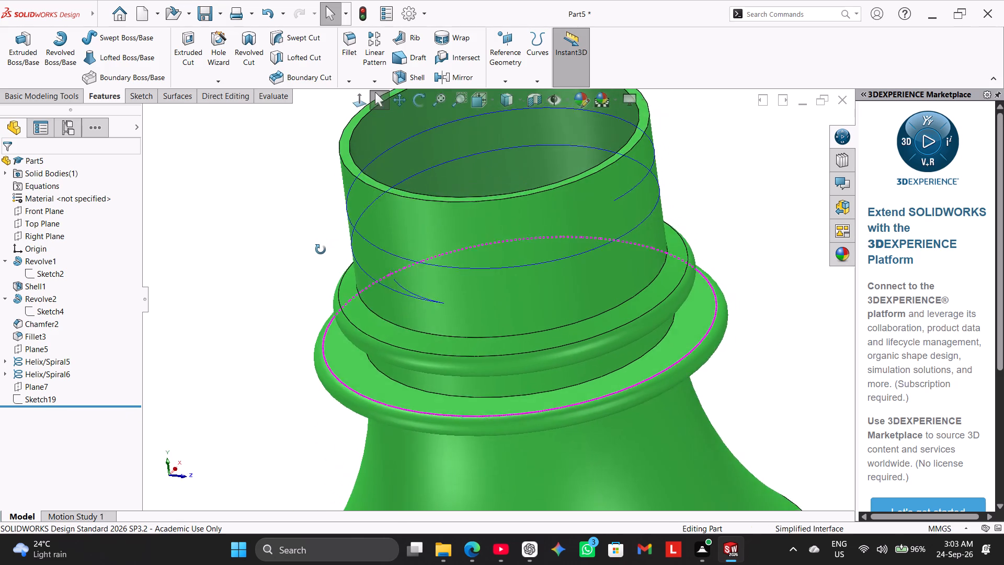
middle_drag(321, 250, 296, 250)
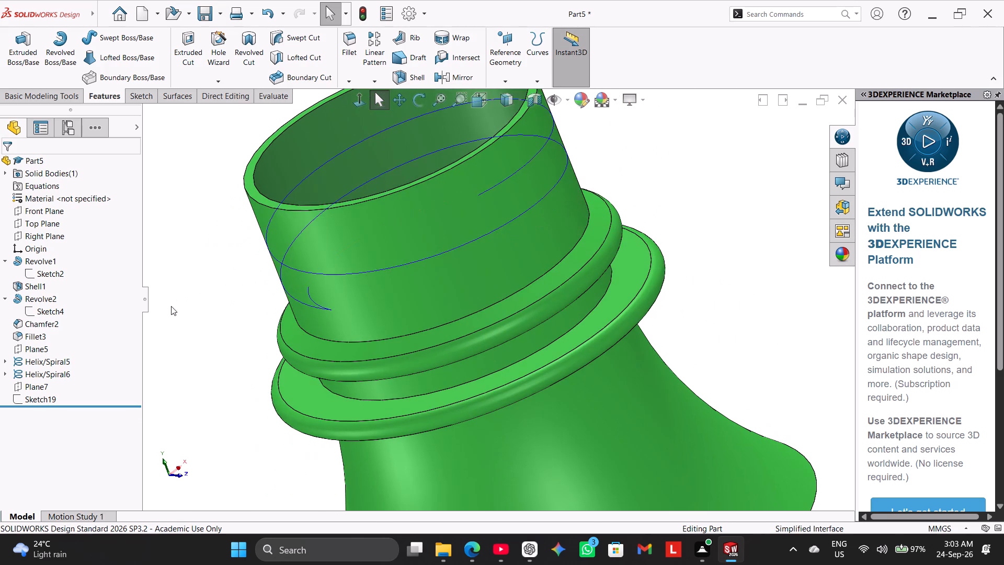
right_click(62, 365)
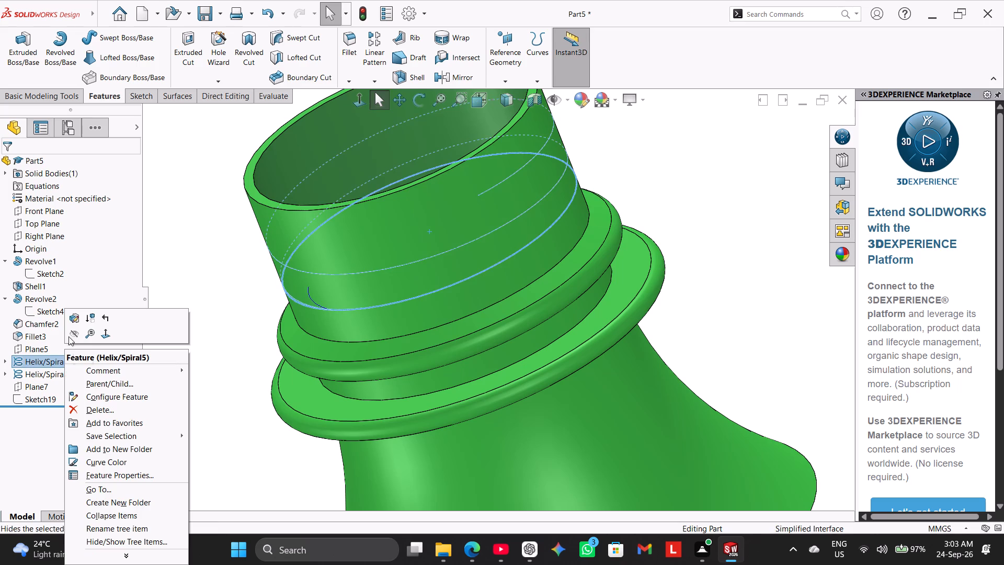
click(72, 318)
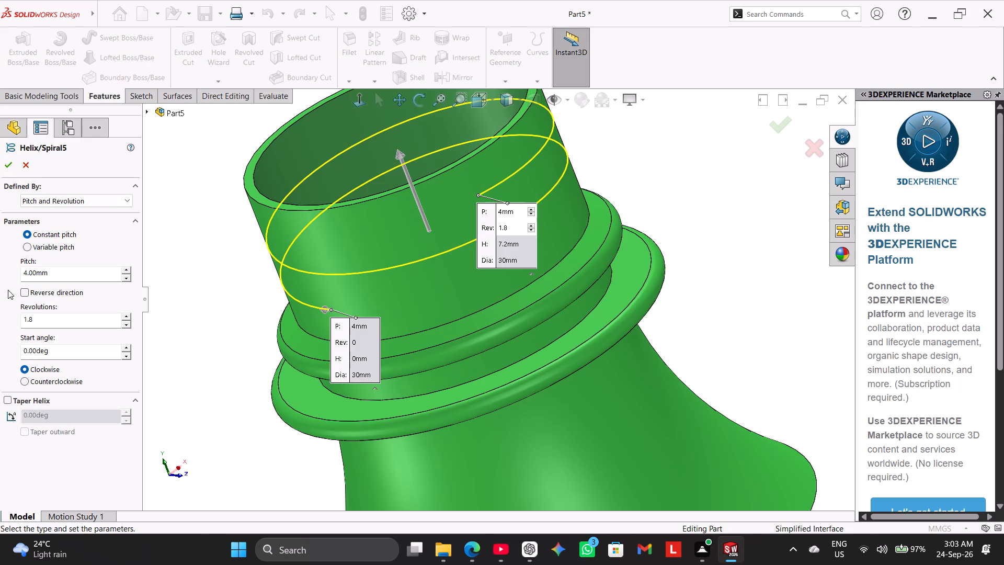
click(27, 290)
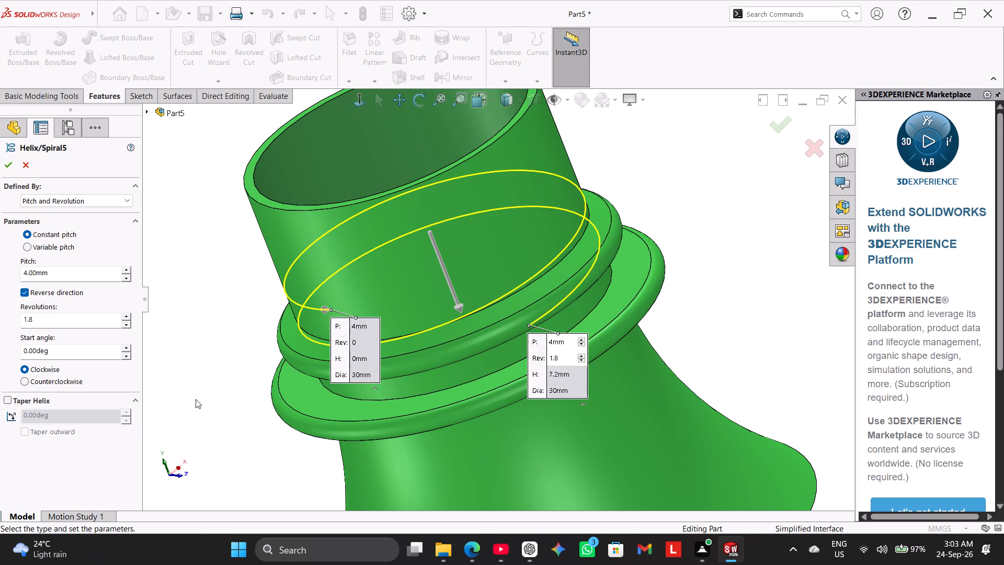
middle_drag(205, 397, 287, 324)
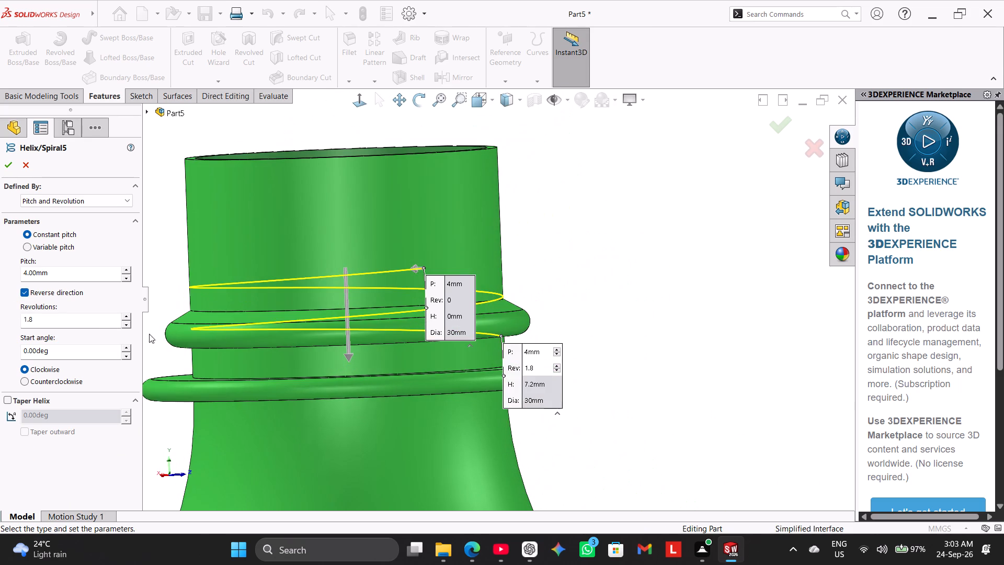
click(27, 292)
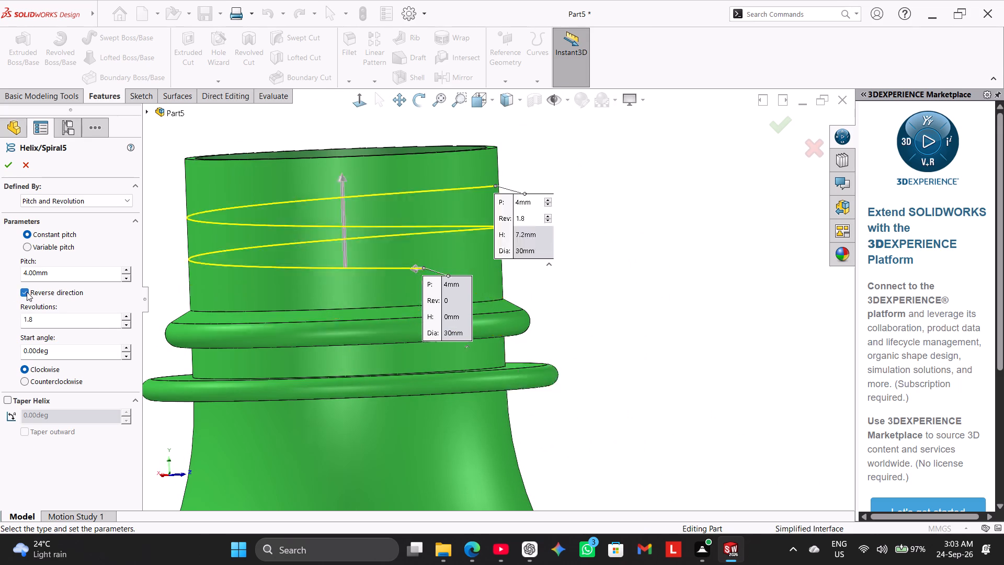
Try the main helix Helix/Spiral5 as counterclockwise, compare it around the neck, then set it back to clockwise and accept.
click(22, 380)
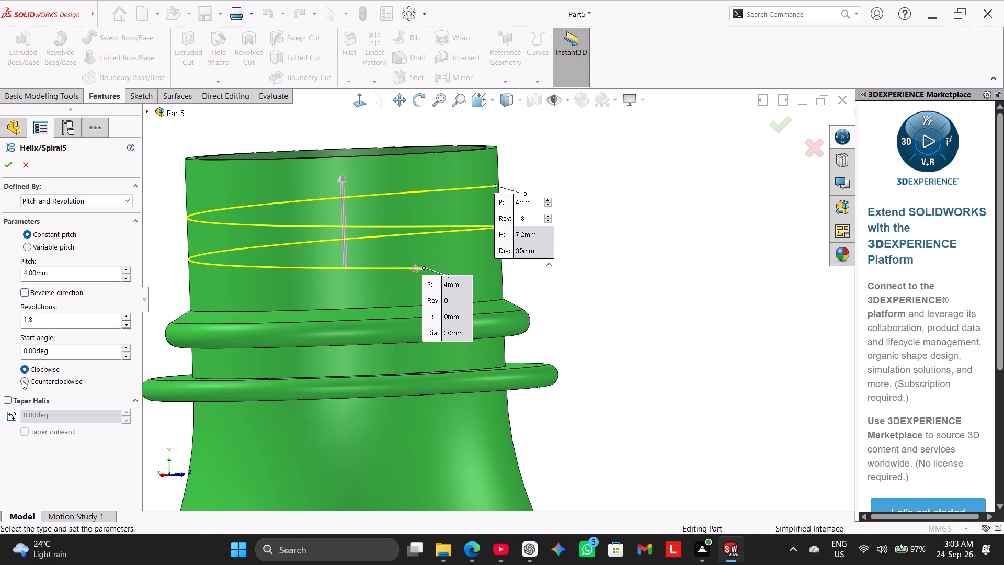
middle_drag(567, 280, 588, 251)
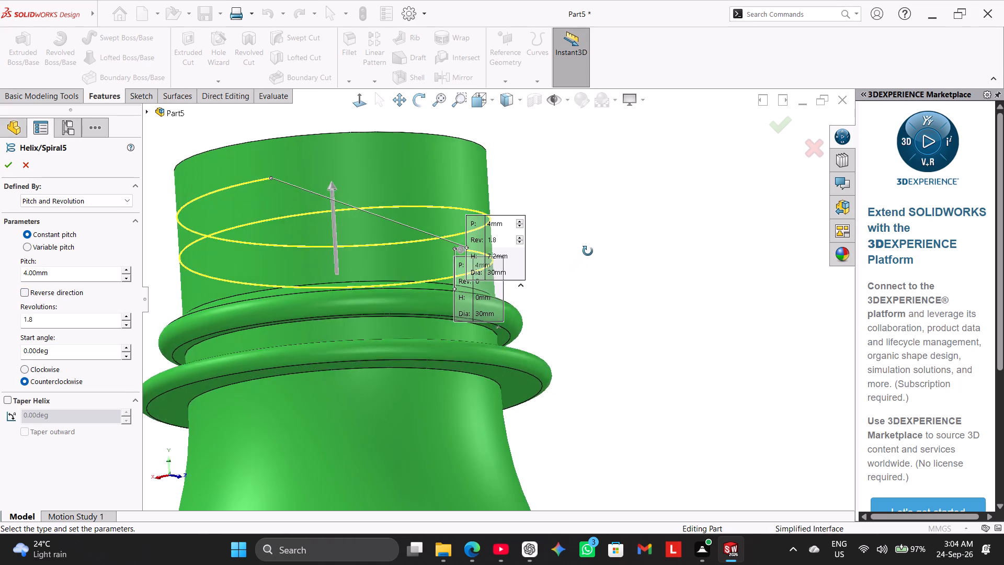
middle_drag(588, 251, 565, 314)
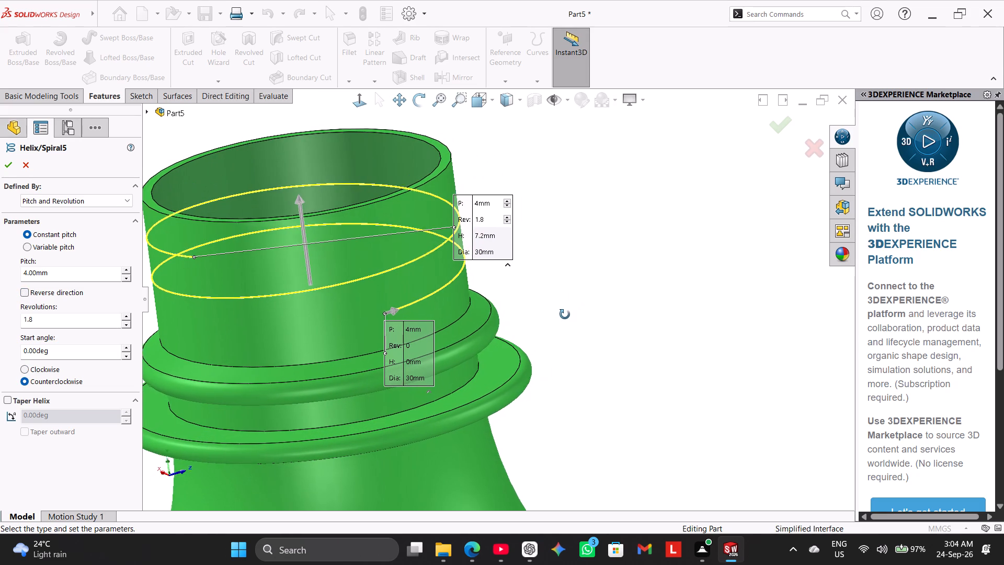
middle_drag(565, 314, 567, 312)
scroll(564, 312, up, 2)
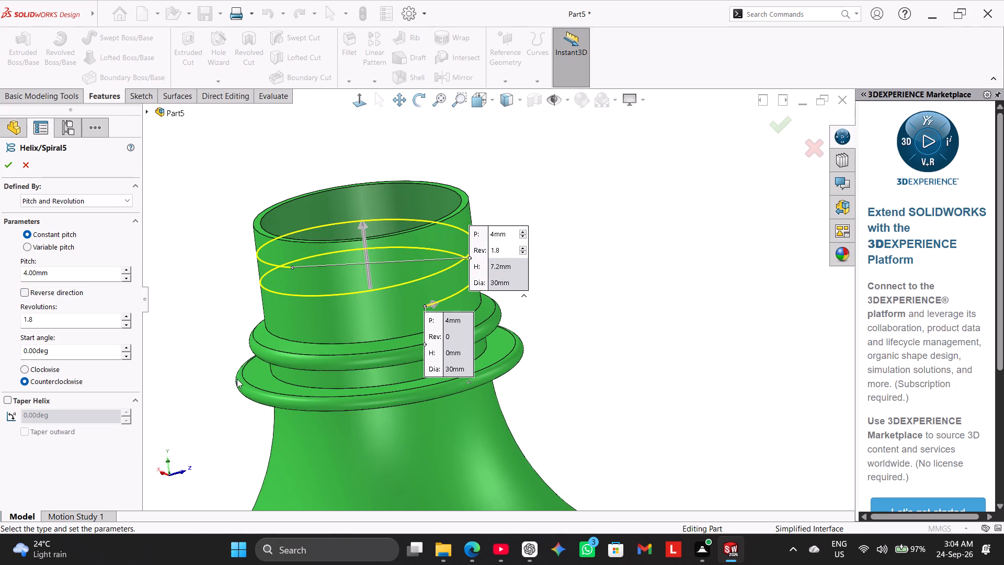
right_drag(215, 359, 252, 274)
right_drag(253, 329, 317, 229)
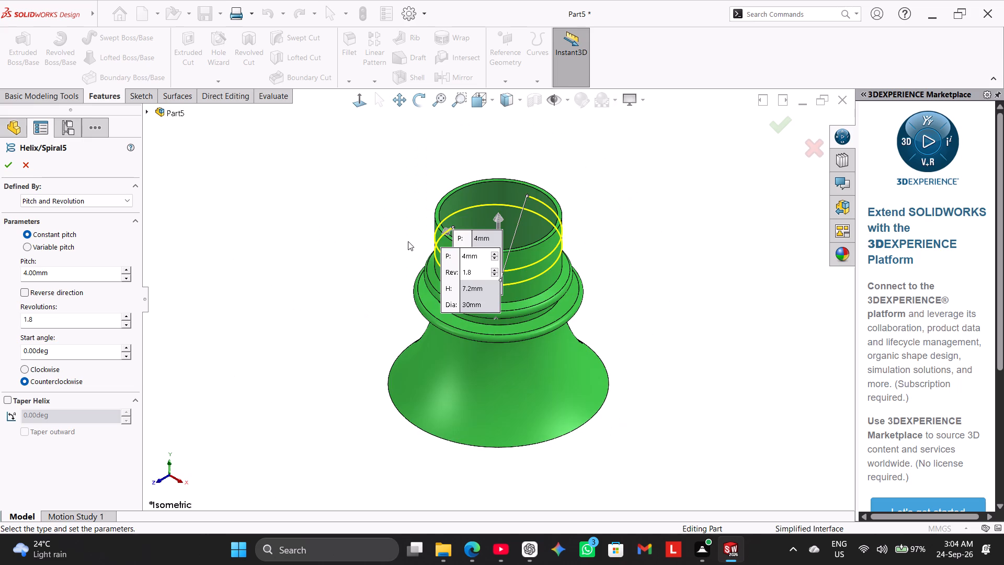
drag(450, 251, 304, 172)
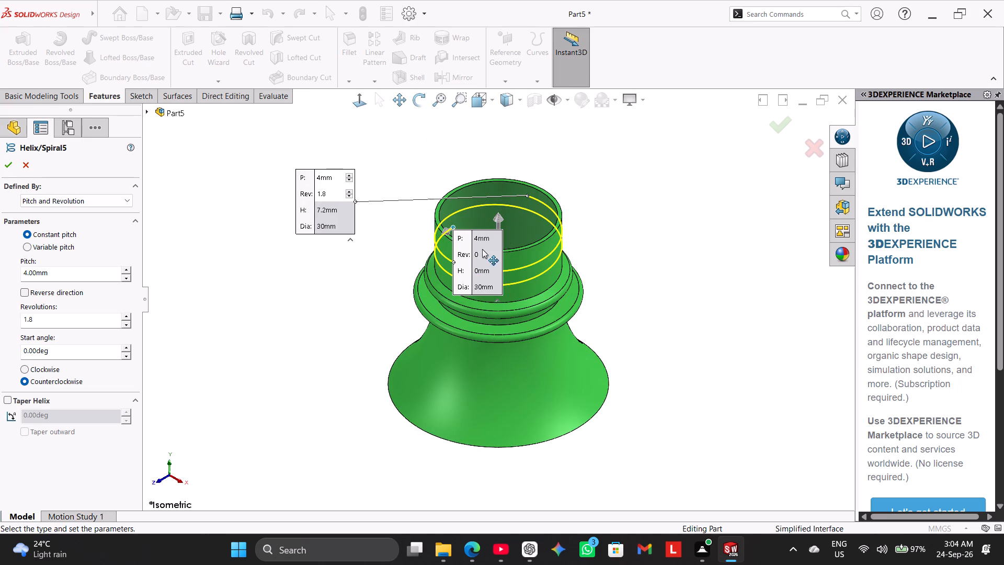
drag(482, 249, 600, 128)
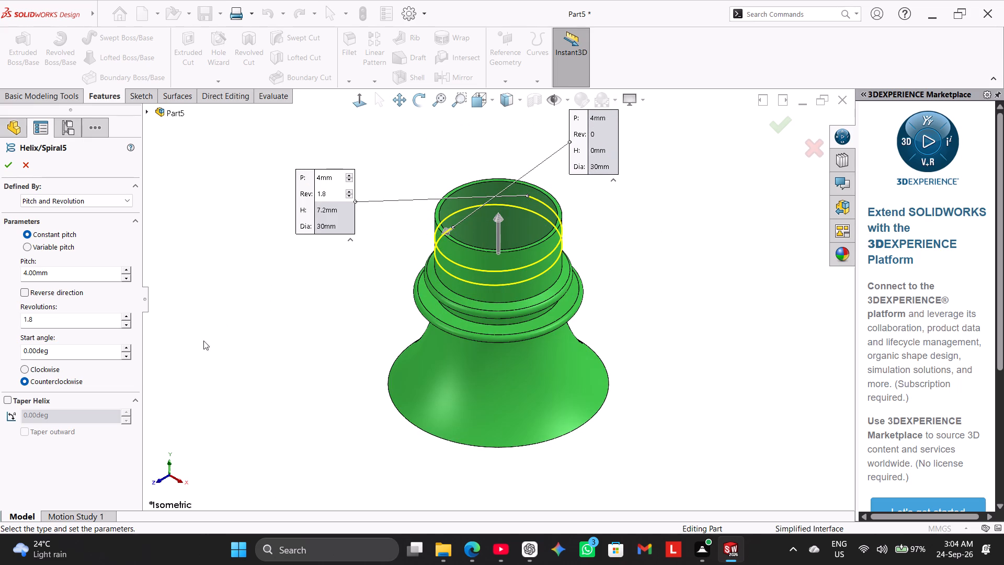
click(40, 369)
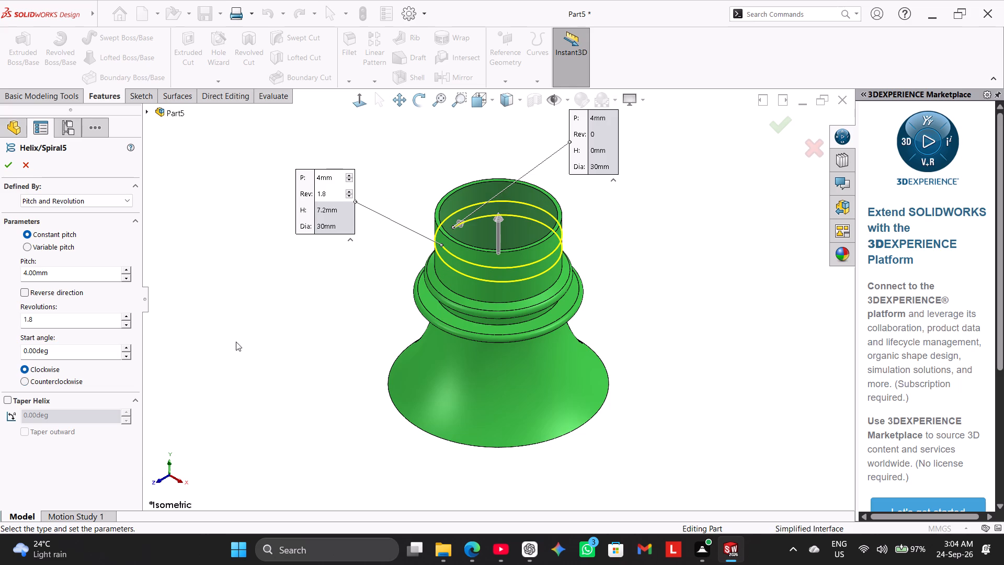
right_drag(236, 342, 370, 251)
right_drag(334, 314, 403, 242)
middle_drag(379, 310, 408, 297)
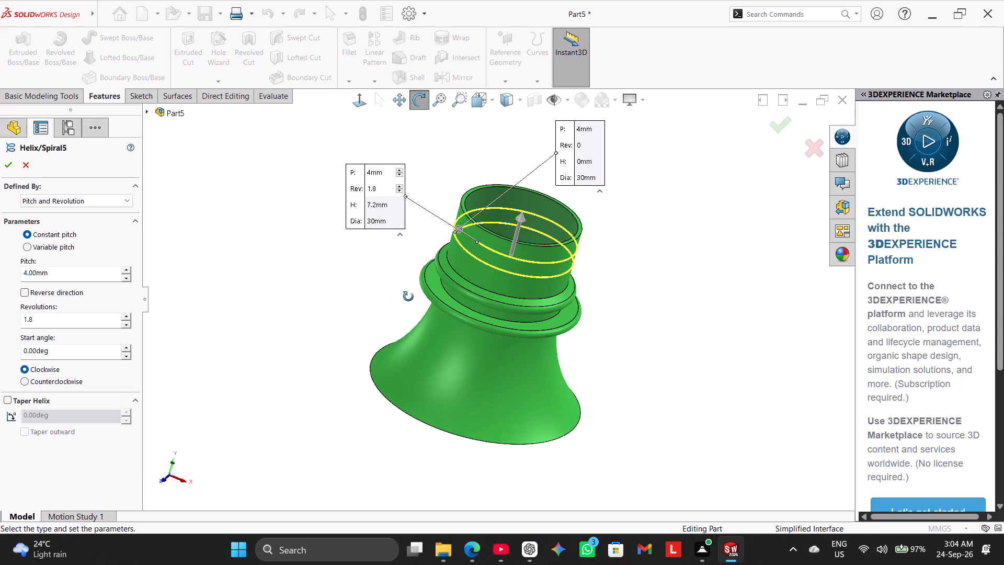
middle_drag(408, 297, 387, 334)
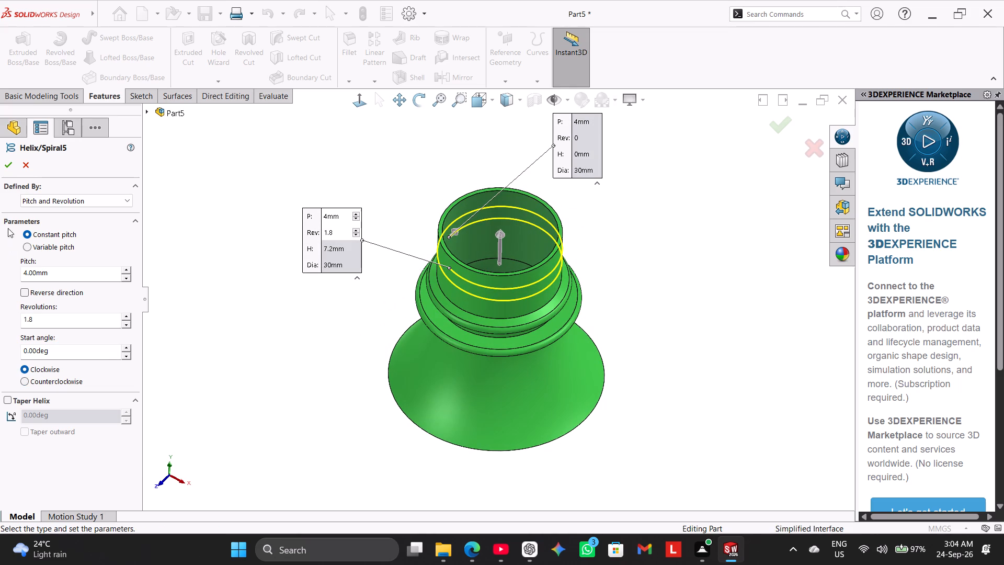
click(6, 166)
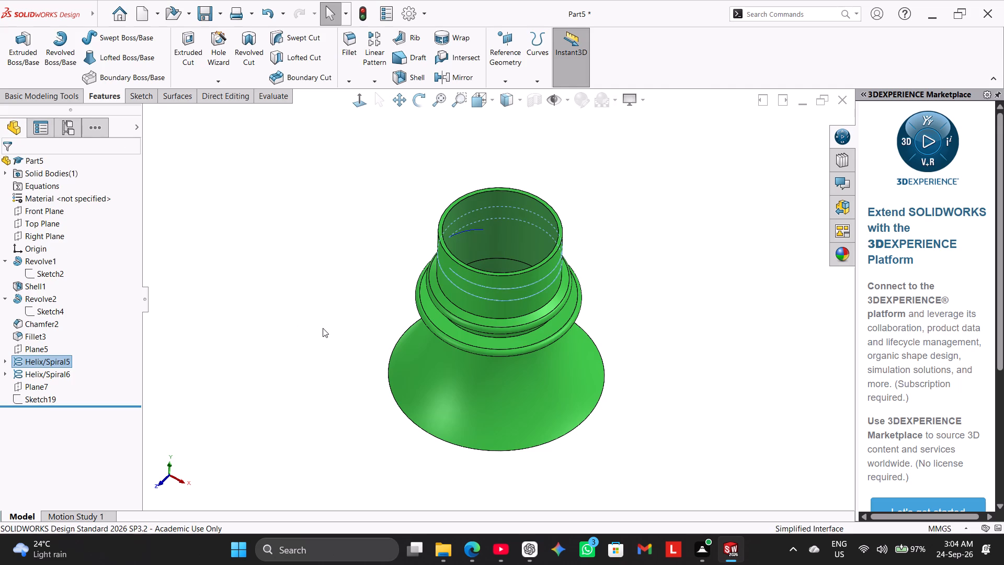
Examine how the main helix and the short end helix meet on the neck, and where Plane7 sits relative to them.
scroll(329, 288, down, 2)
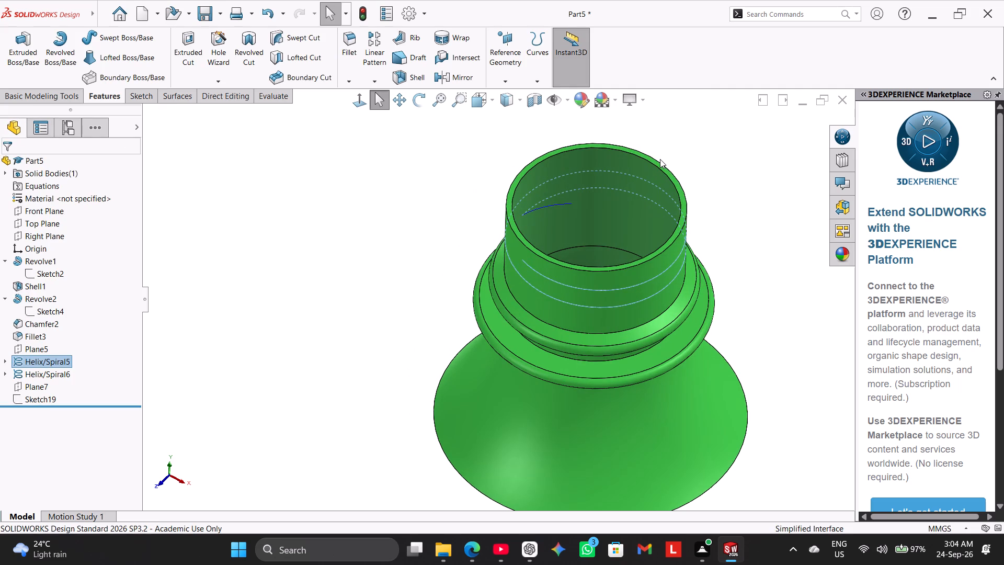
scroll(660, 158, down, 2)
middle_drag(488, 175, 542, 263)
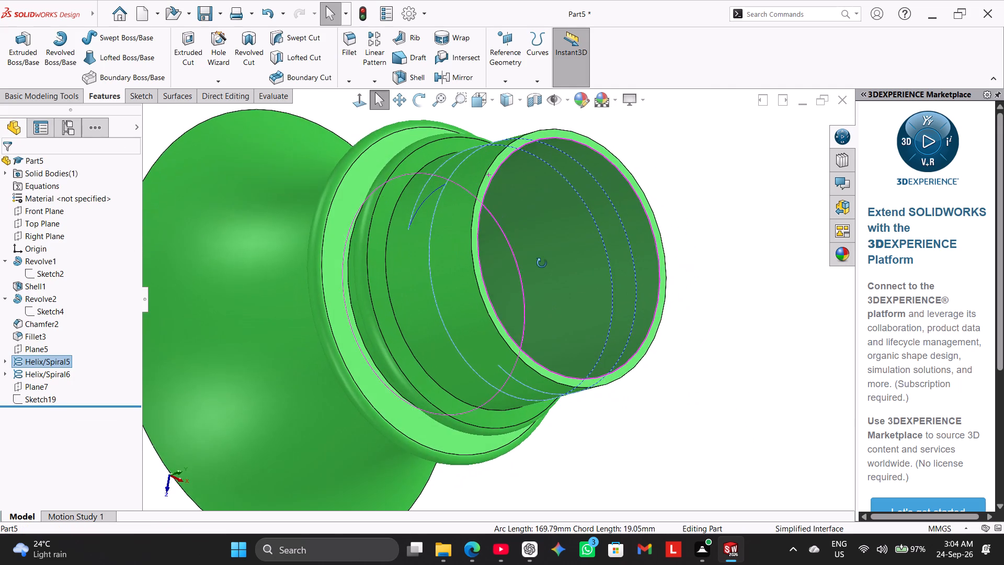
middle_drag(542, 263, 526, 256)
scroll(512, 220, down, 4)
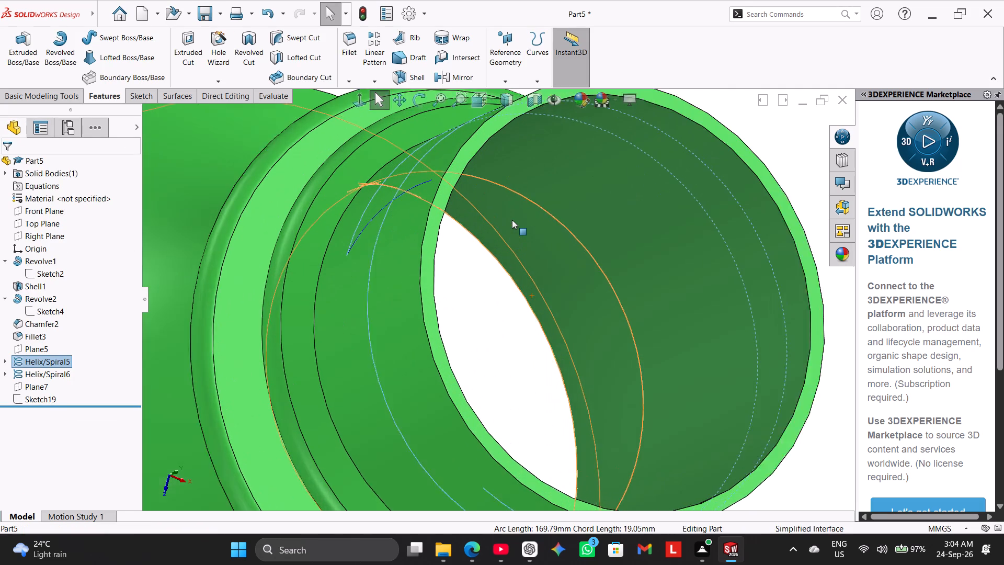
click(346, 219)
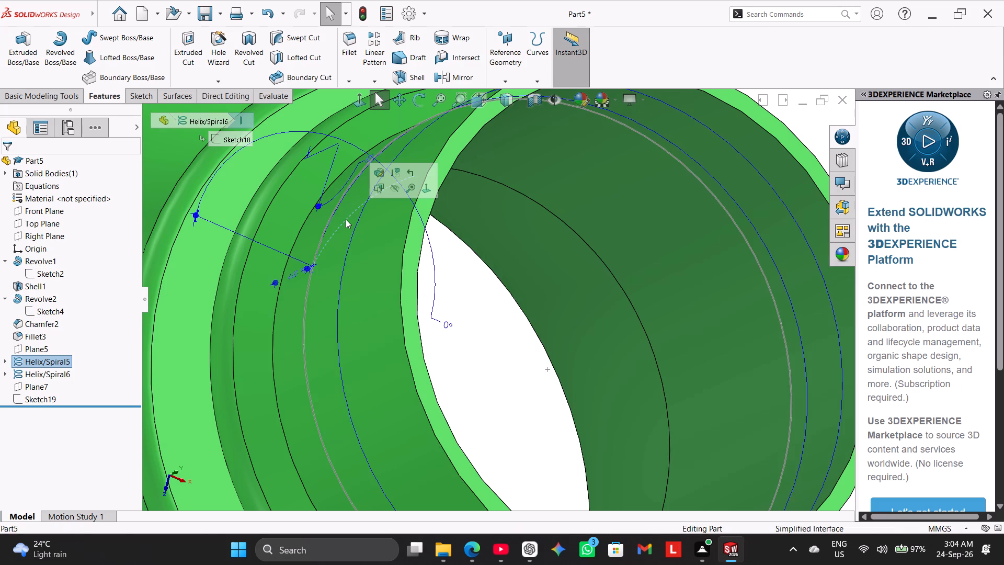
scroll(346, 219, up, 4)
click(366, 157)
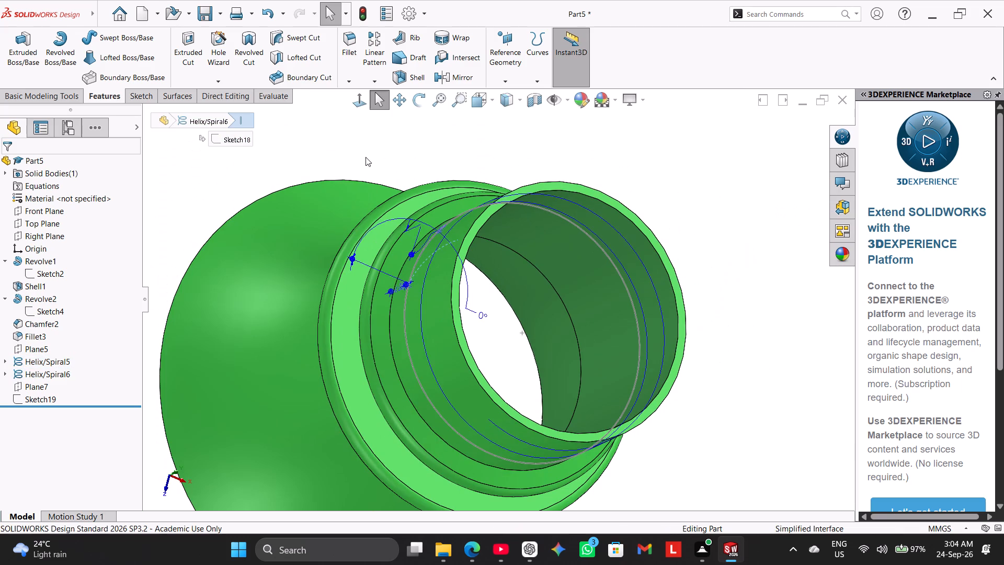
middle_drag(616, 380, 614, 285)
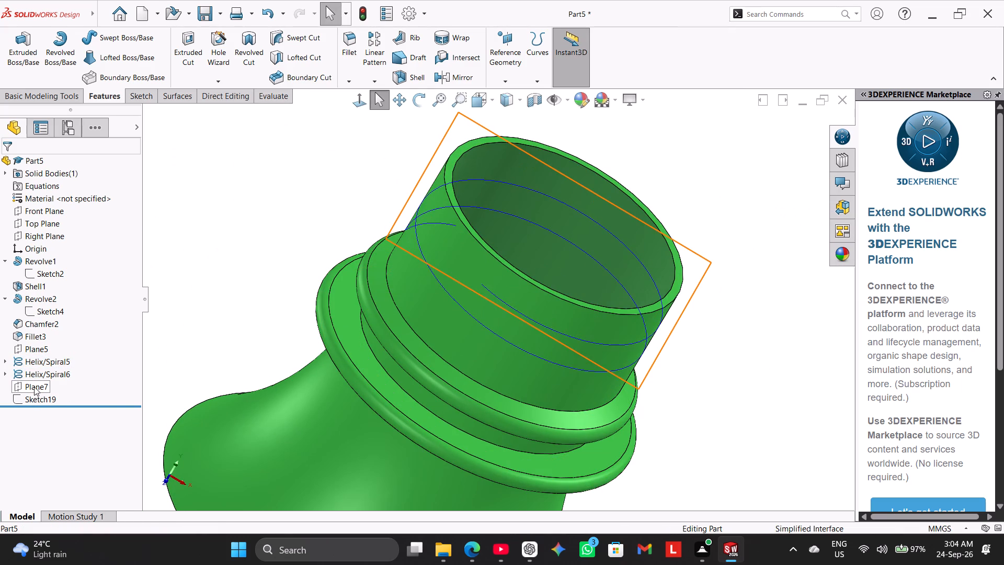
click(34, 387)
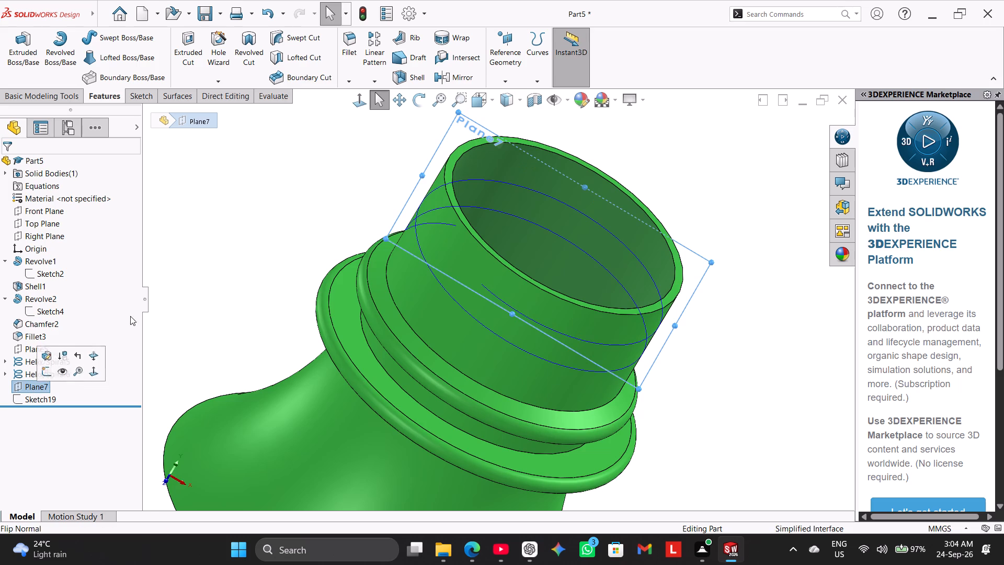
middle_drag(195, 252, 215, 261)
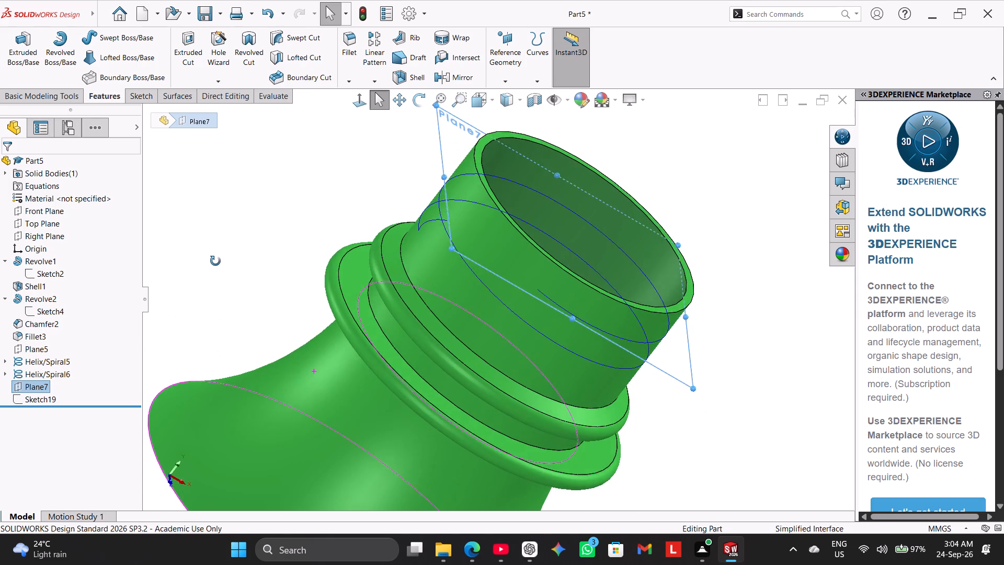
middle_drag(215, 261, 226, 244)
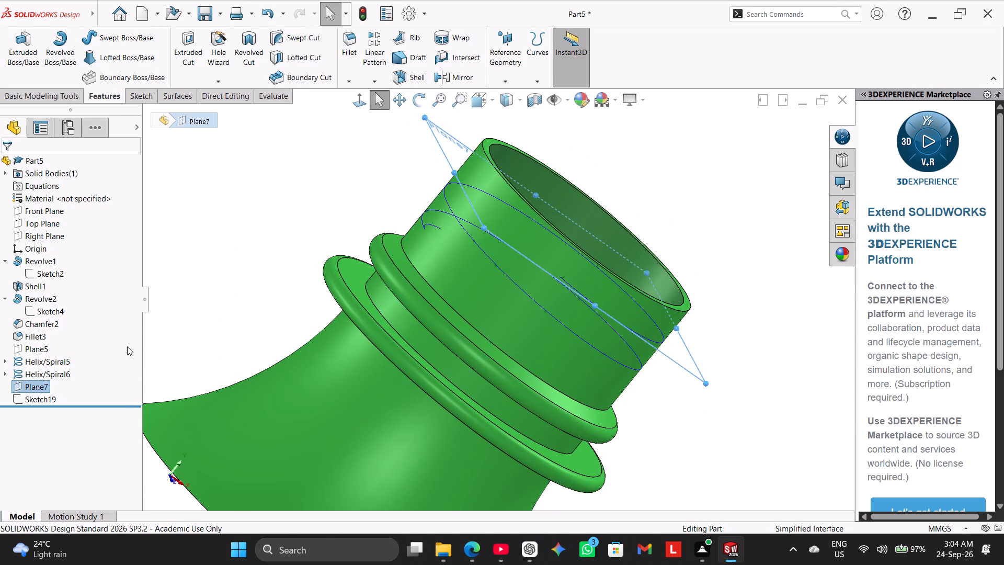
click(202, 235)
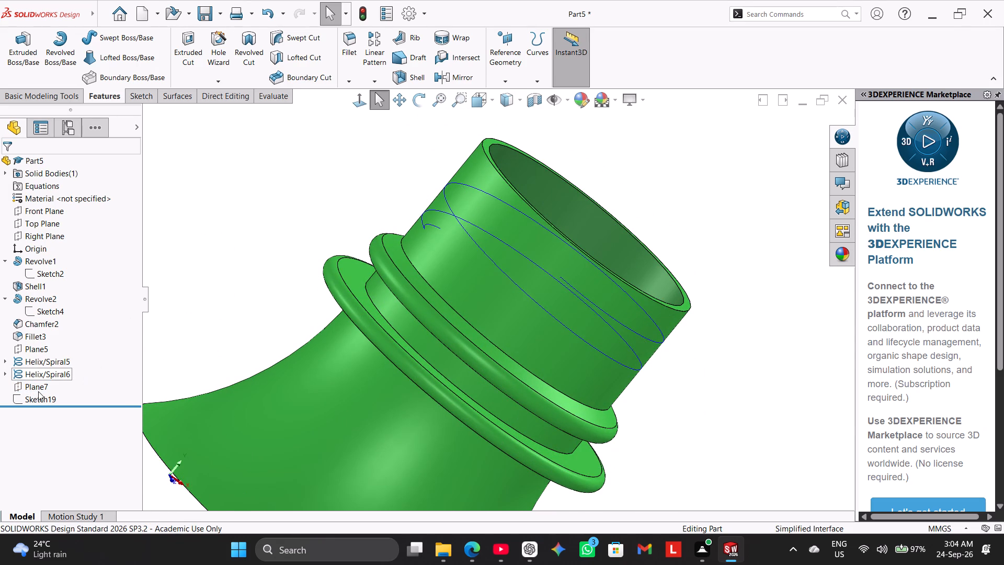
Delete the leftover circle sketch Sketch19 from Plane7.
click(47, 399)
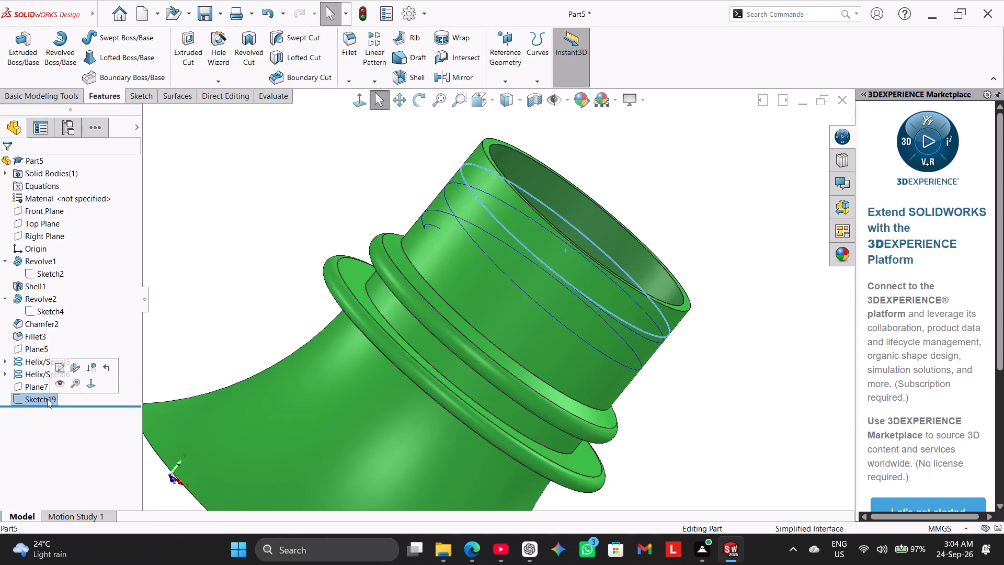
click(192, 259)
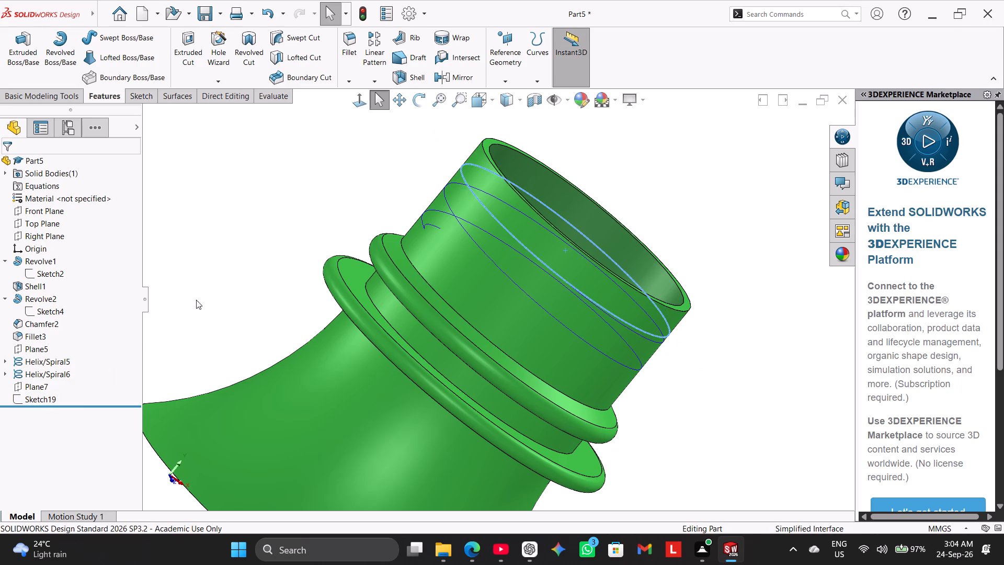
right_click(53, 400)
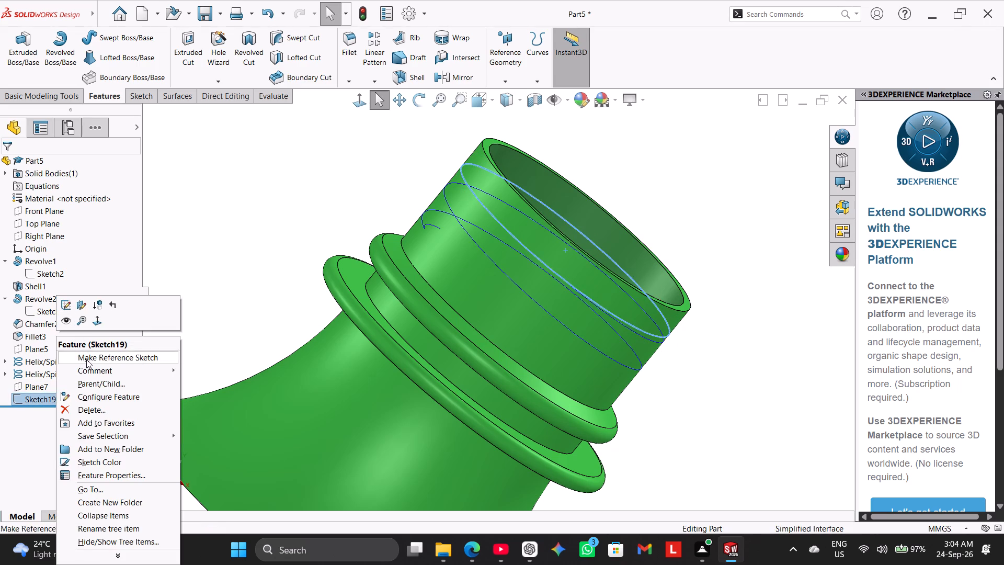
click(106, 405)
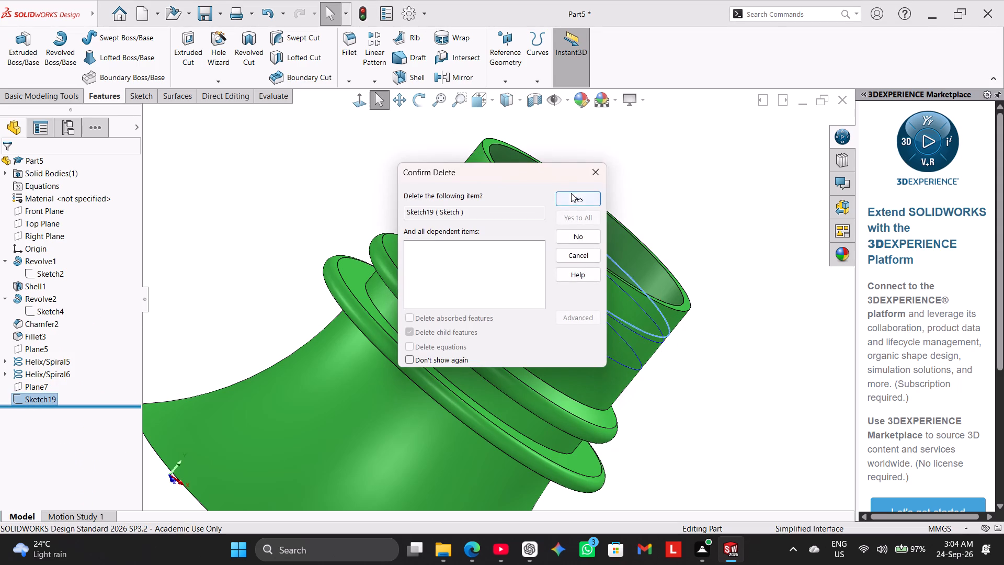
click(573, 195)
Start a new sketch on Plane7 and convert the neck's outer top rim edge into a sketch circle.
middle_drag(336, 244, 328, 270)
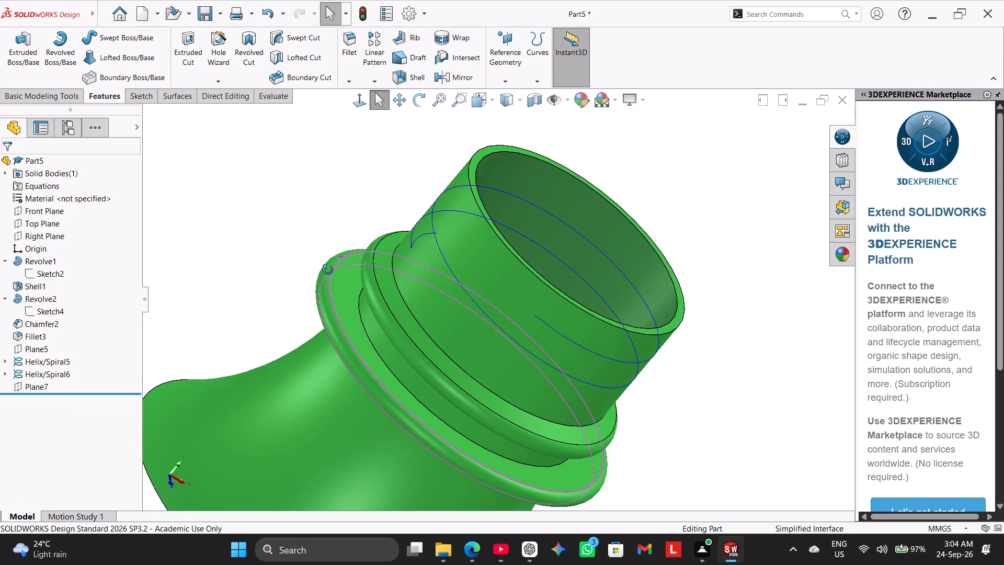
middle_drag(328, 270, 337, 277)
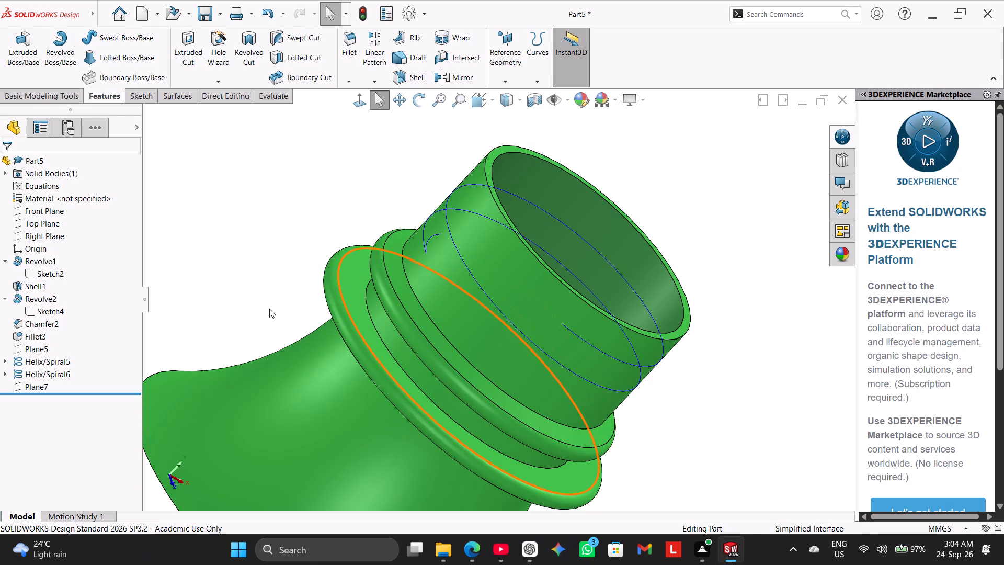
right_click(38, 383)
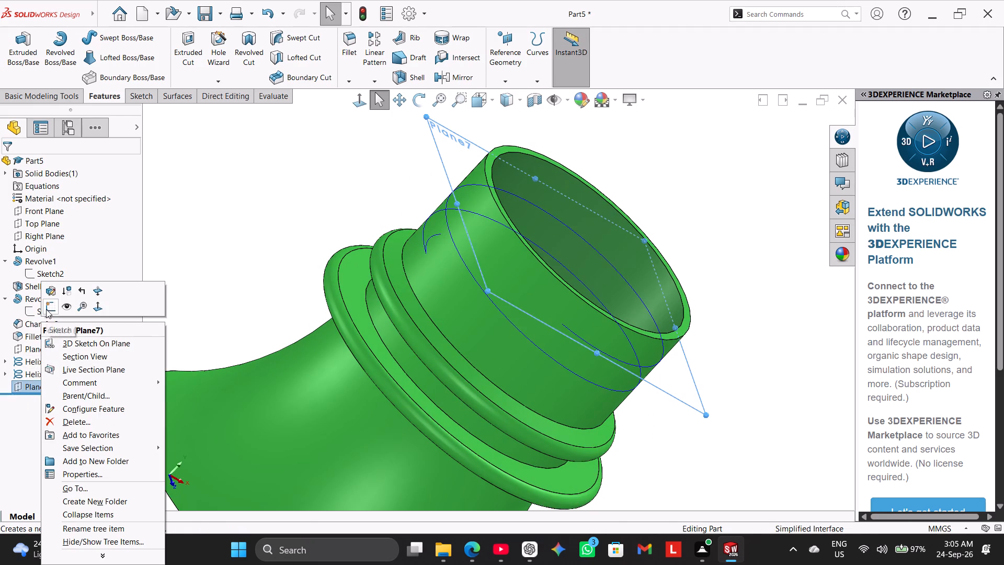
click(48, 304)
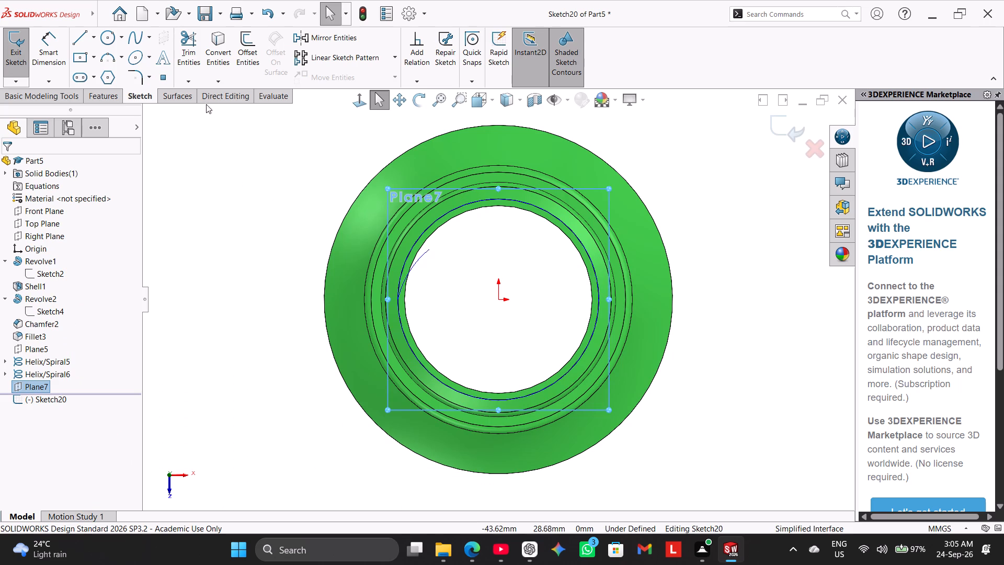
click(214, 62)
middle_drag(266, 190, 297, 181)
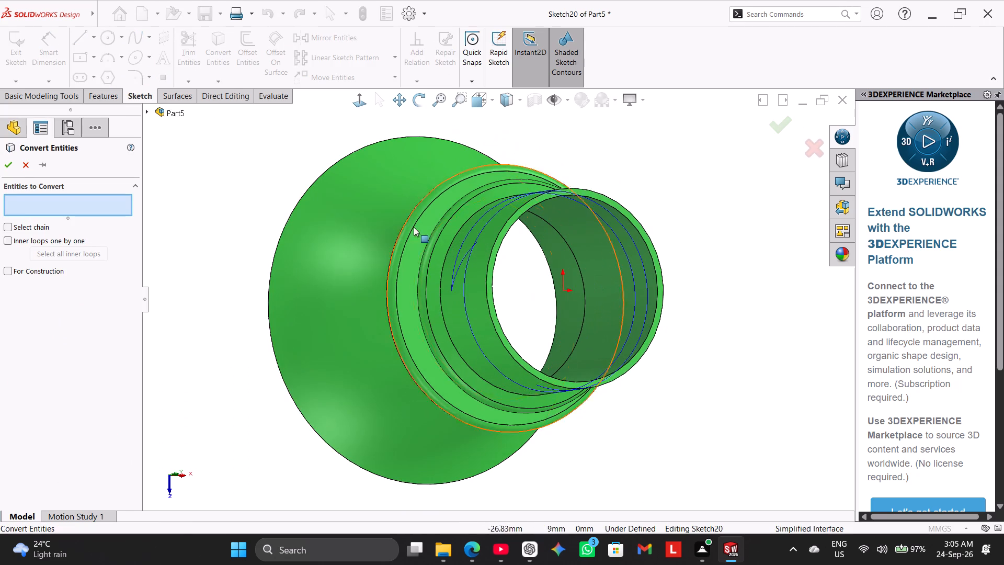
click(487, 271)
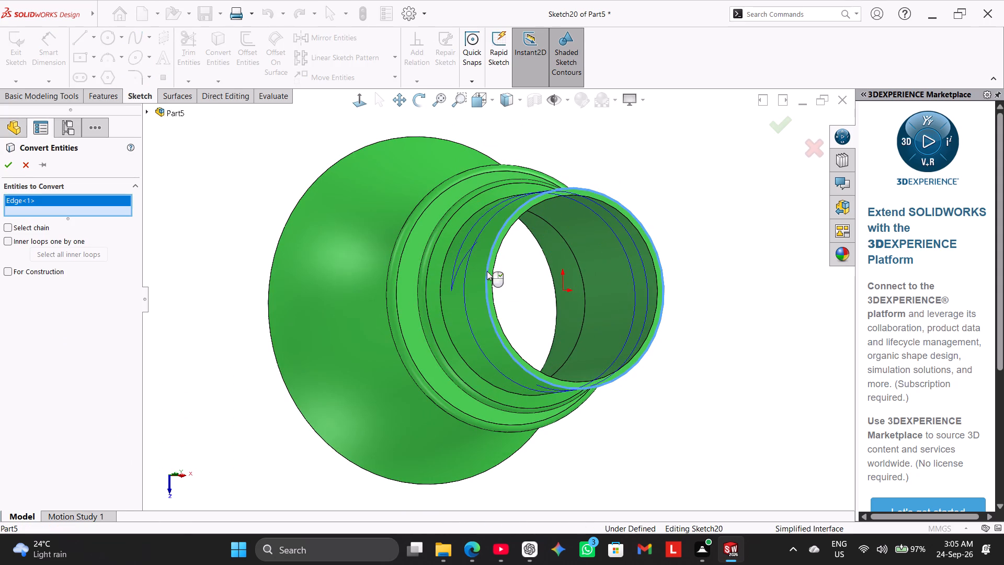
click(10, 169)
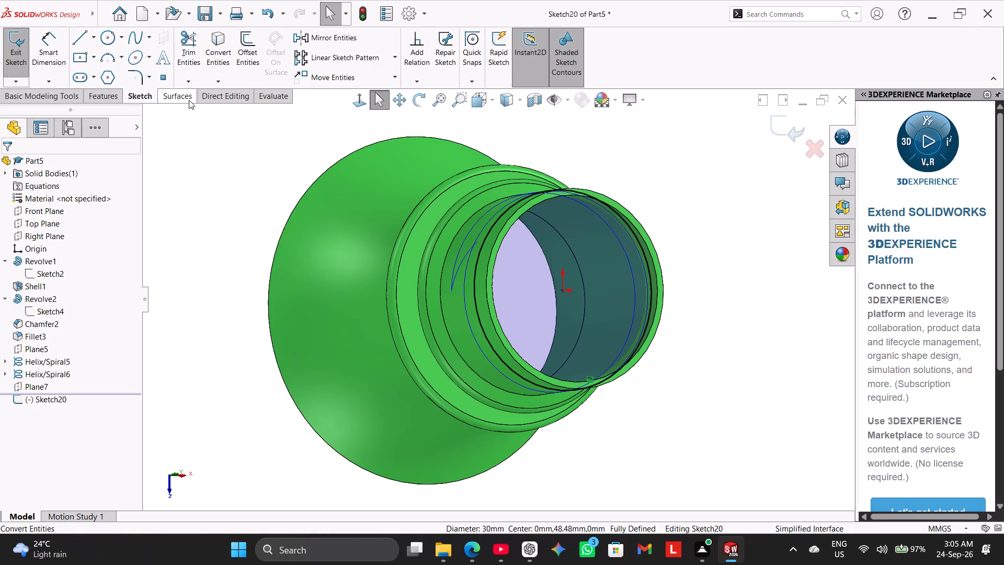
Start a Helix/Spiral from the converted circle on Plane7 and set its start angle to 72 degrees.
click(105, 99)
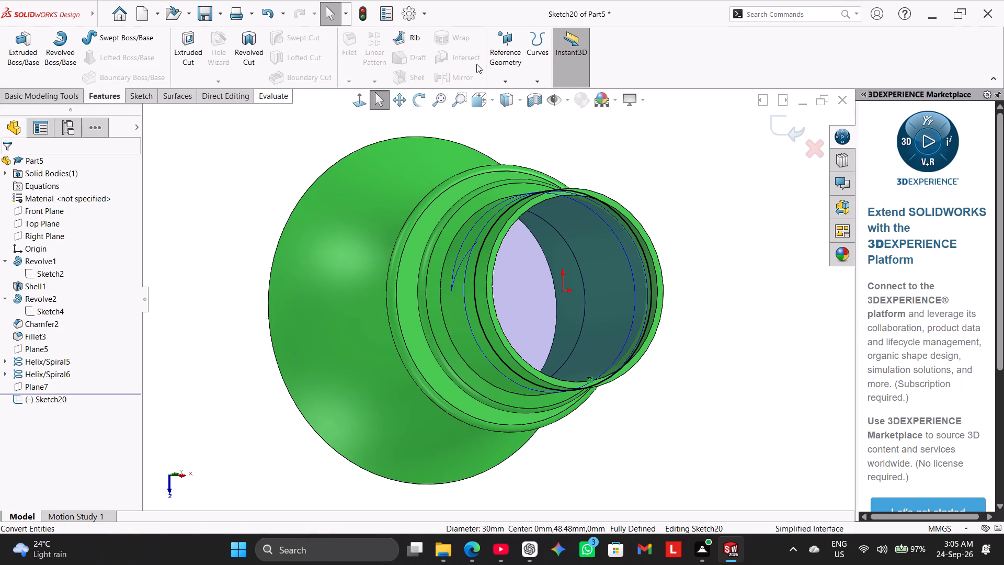
click(546, 80)
click(559, 108)
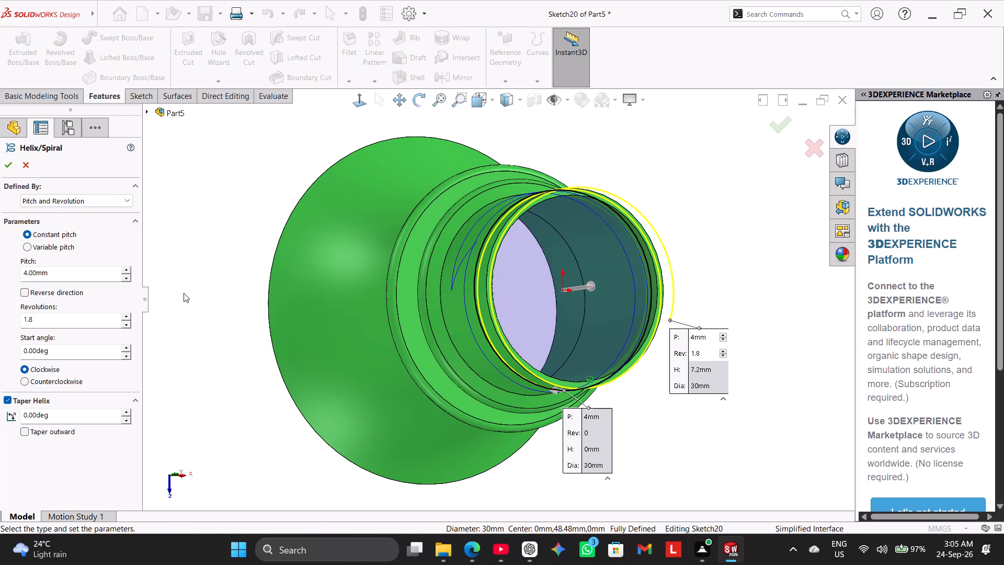
double_click(58, 356)
text(72)
key(Return)
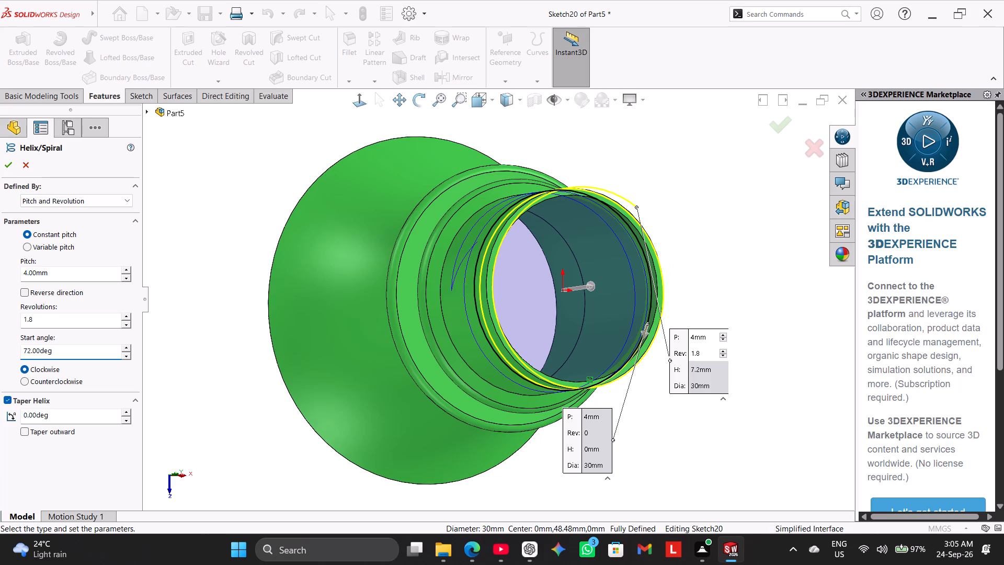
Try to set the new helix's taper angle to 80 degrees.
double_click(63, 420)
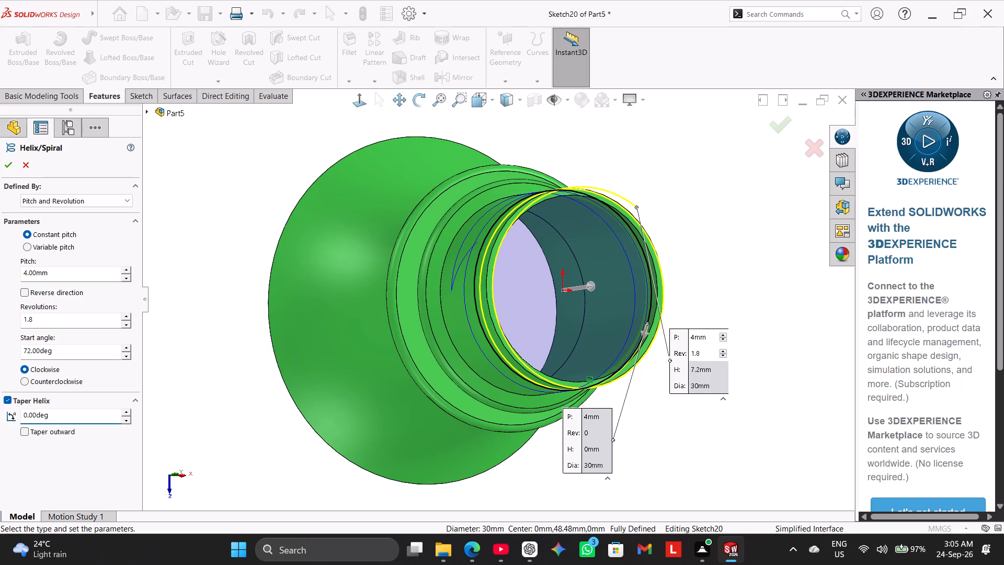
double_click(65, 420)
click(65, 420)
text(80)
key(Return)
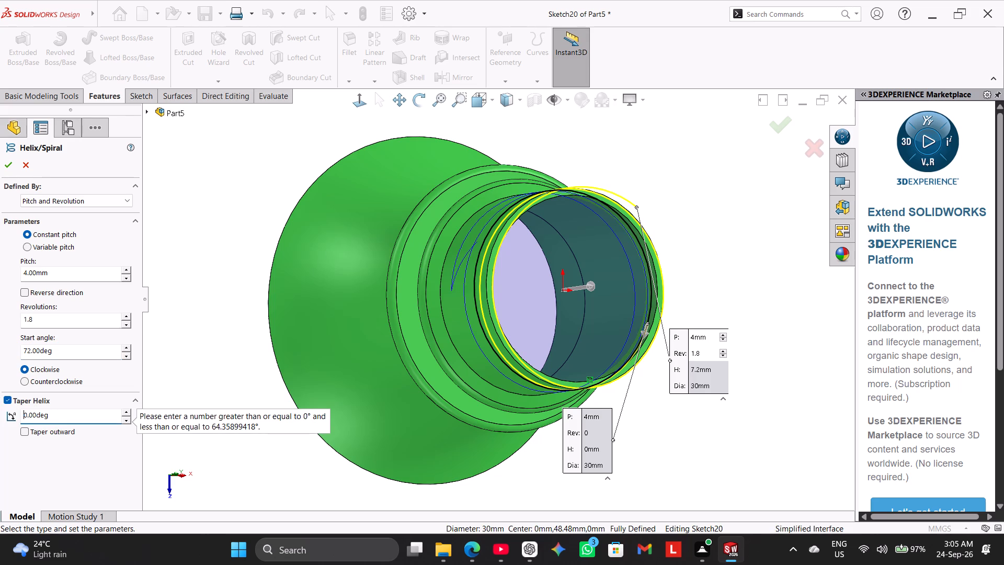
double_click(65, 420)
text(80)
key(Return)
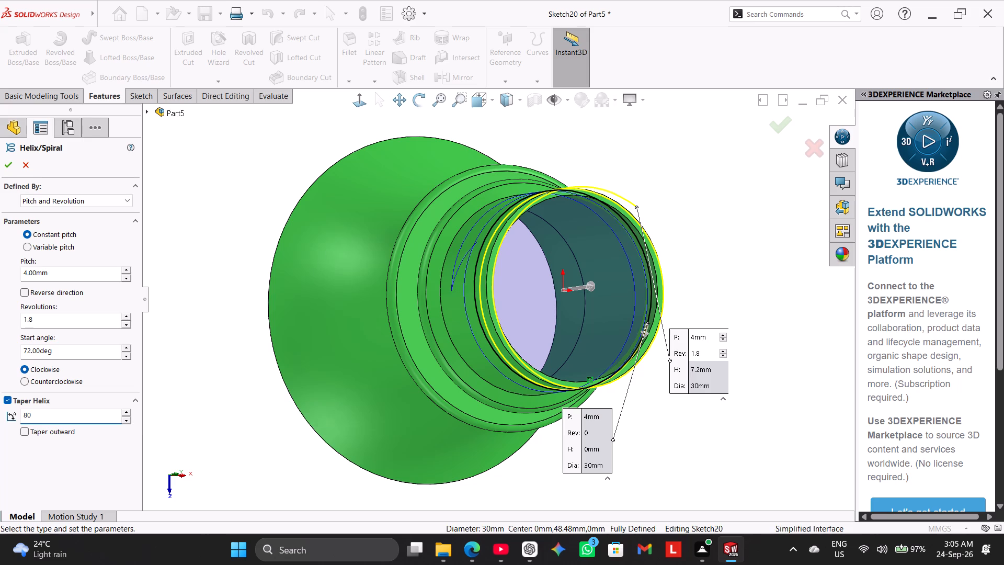
Set the new helix to 0.1 revolutions and accept it as clockwise with a 4 mm constant pitch.
double_click(53, 326)
text(0.)
key(1)
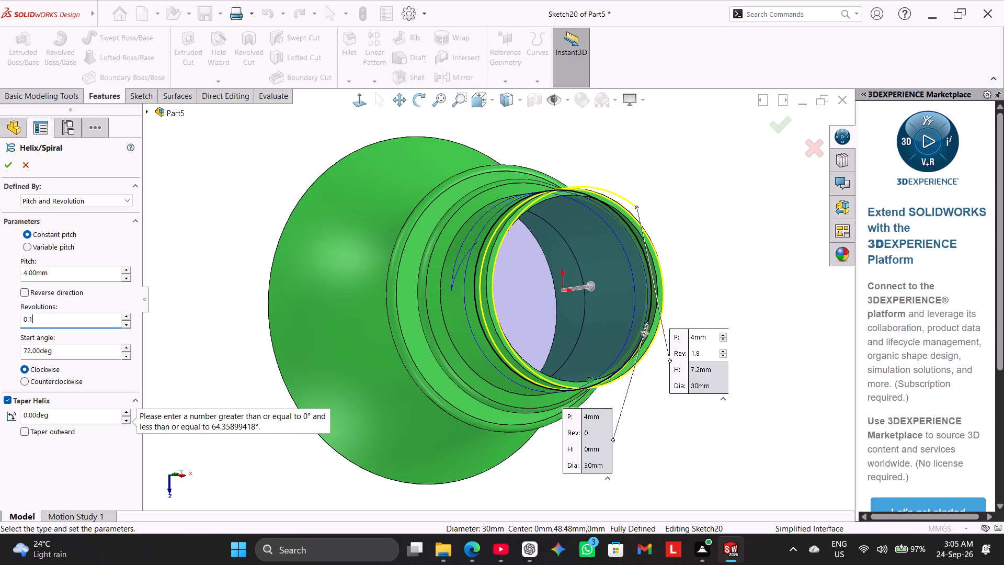
key(Return)
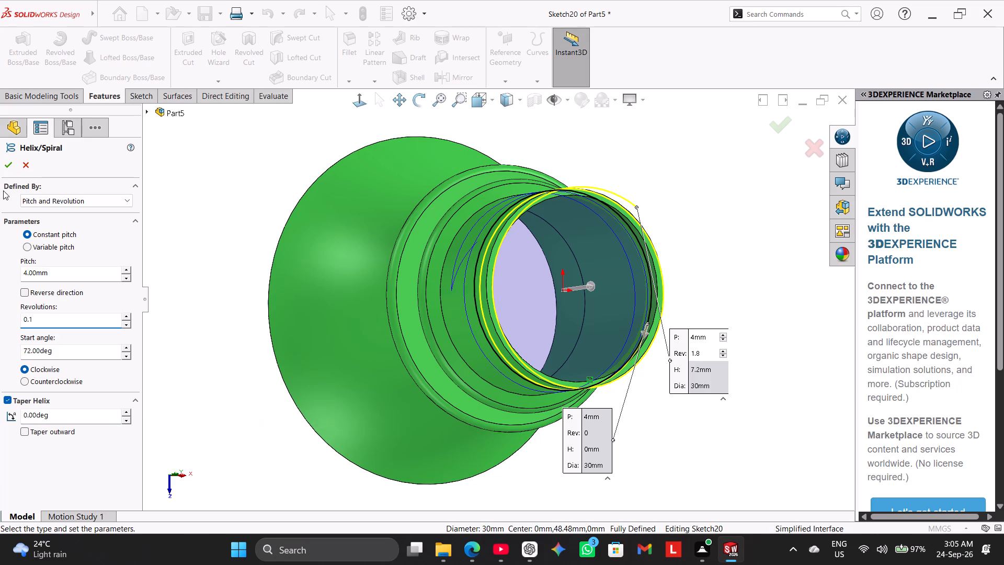
click(9, 170)
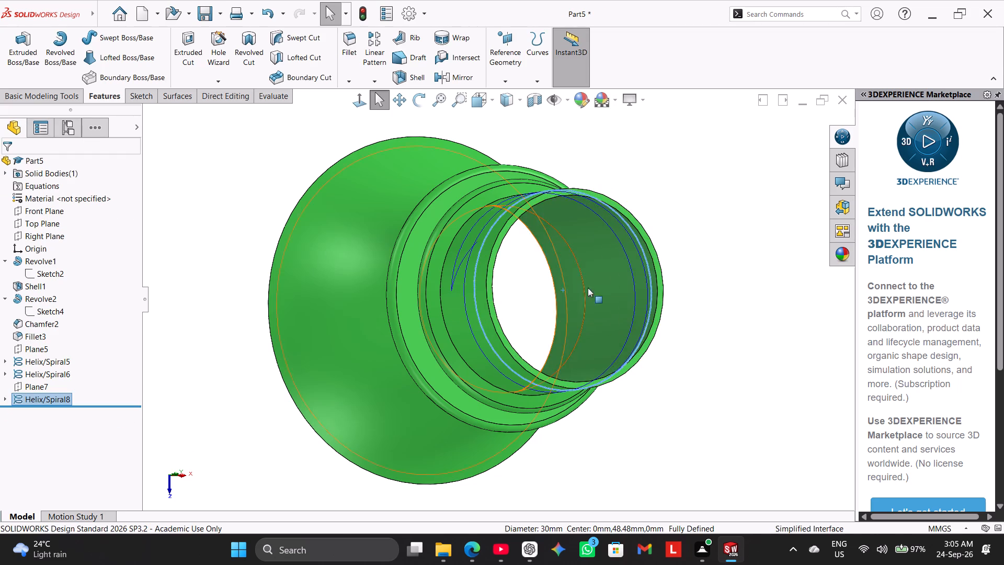
Inspect the new short upper helix around the neck and how its start relates to the main helix's end.
middle_drag(665, 331, 659, 194)
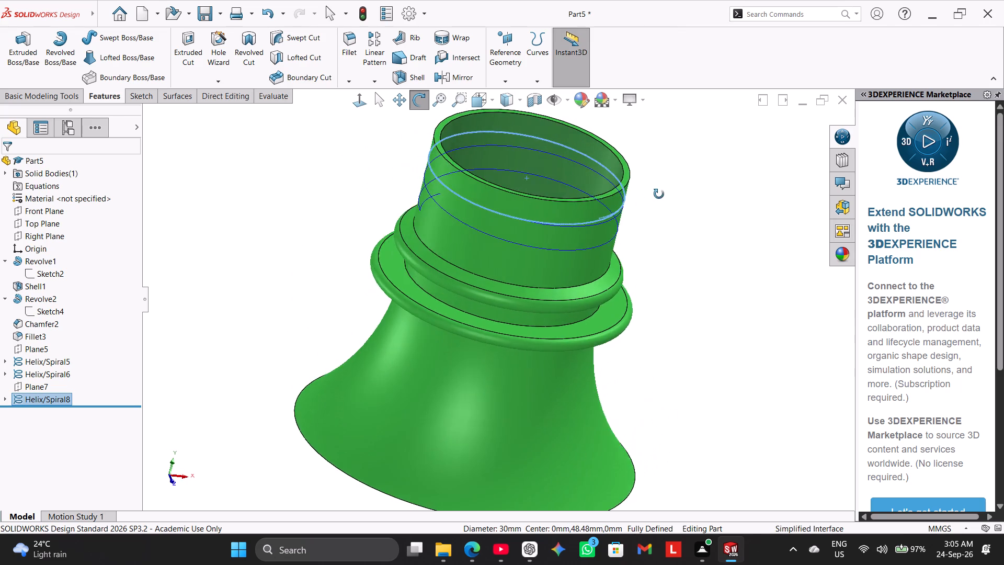
middle_drag(659, 194, 619, 336)
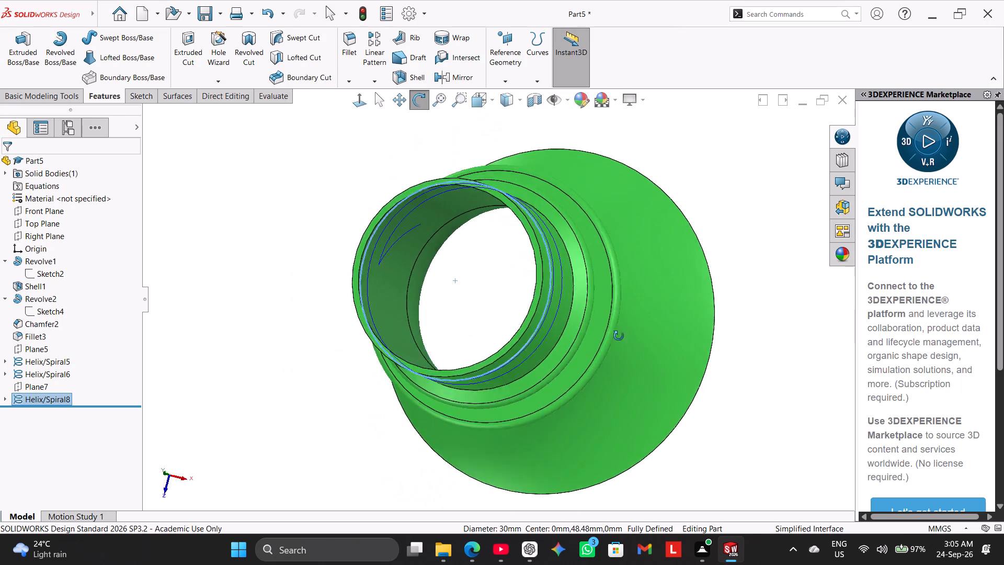
middle_drag(619, 336, 674, 352)
middle_drag(631, 191, 644, 219)
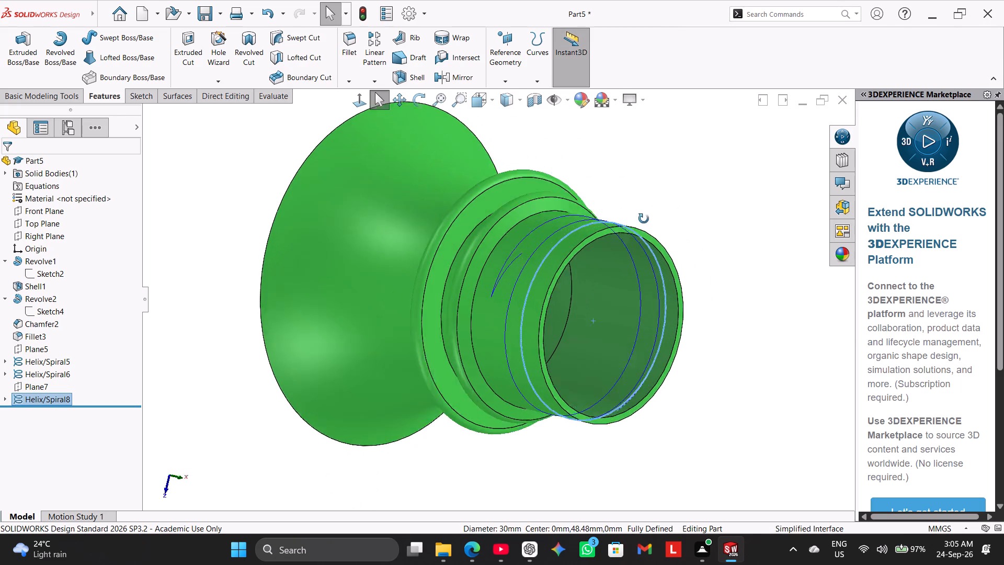
middle_drag(644, 219, 617, 171)
middle_drag(717, 301, 656, 217)
scroll(630, 253, down, 3)
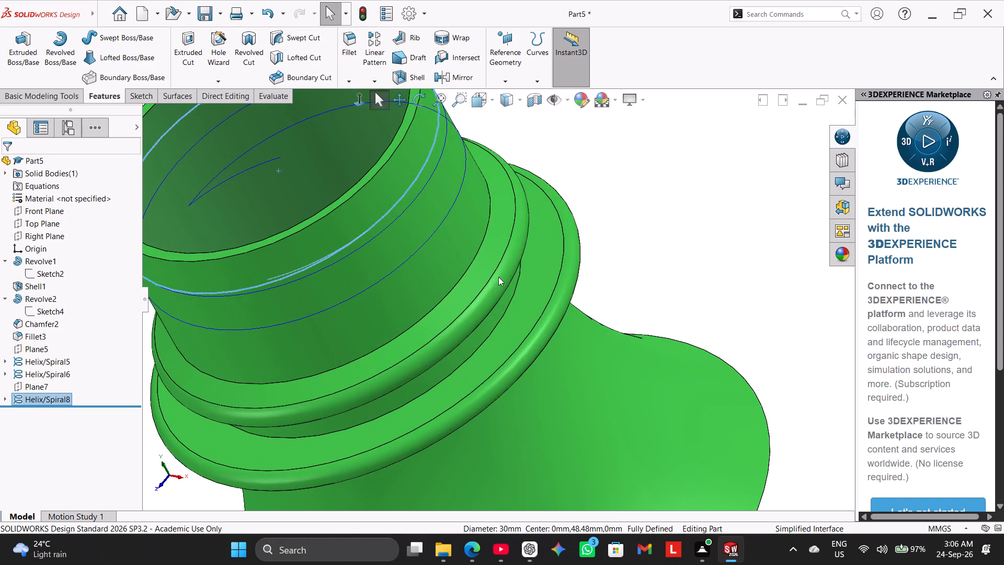
Compare the settings of the lower tapered helix and the short upper helix on the neck.
middle_drag(462, 283, 498, 212)
scroll(479, 262, up, 1)
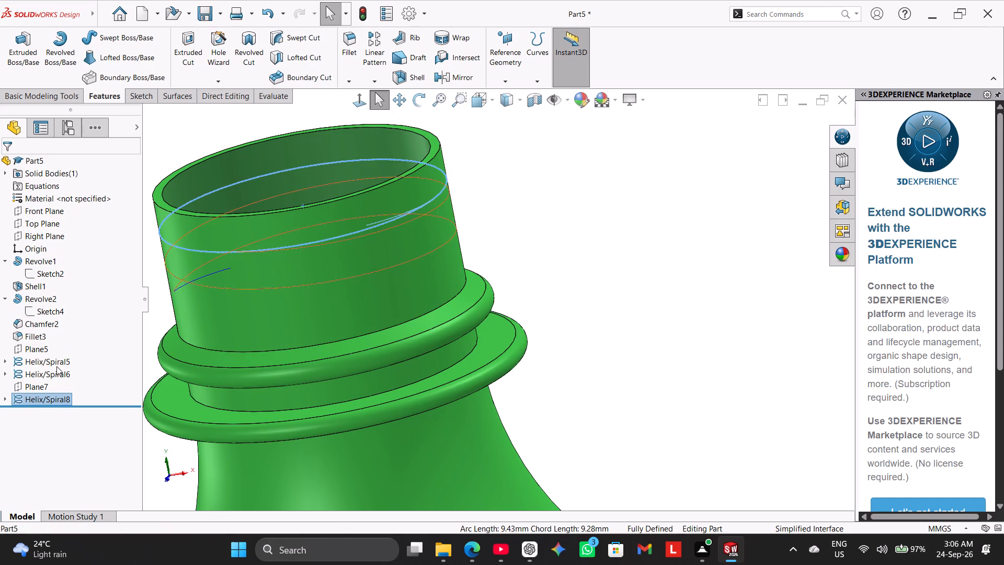
right_click(47, 377)
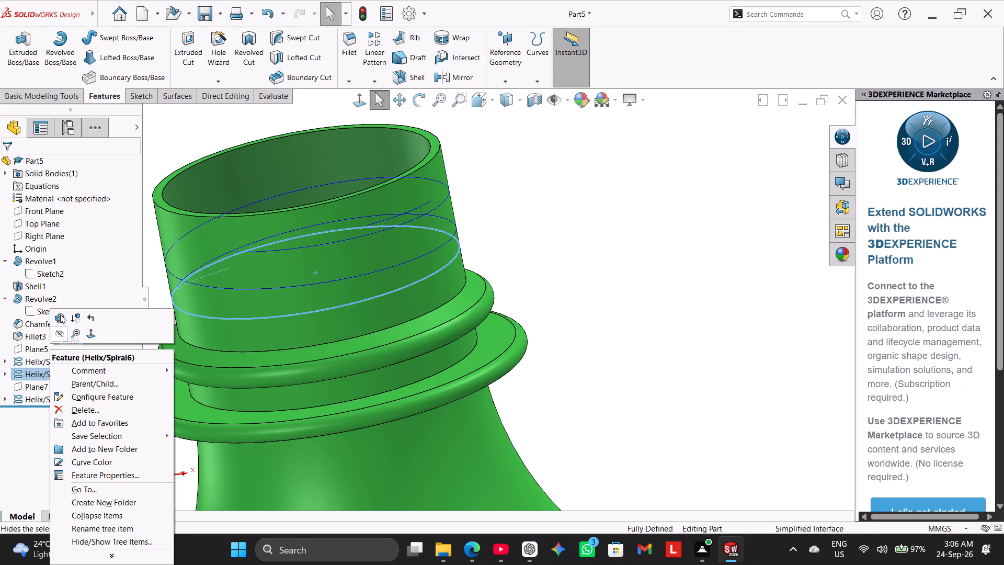
click(60, 314)
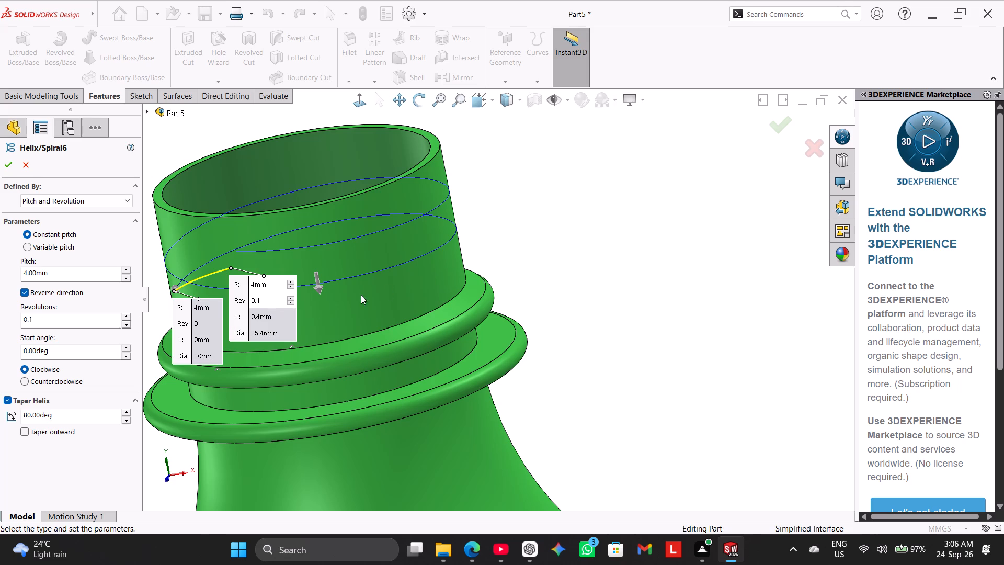
middle_drag(567, 182, 601, 188)
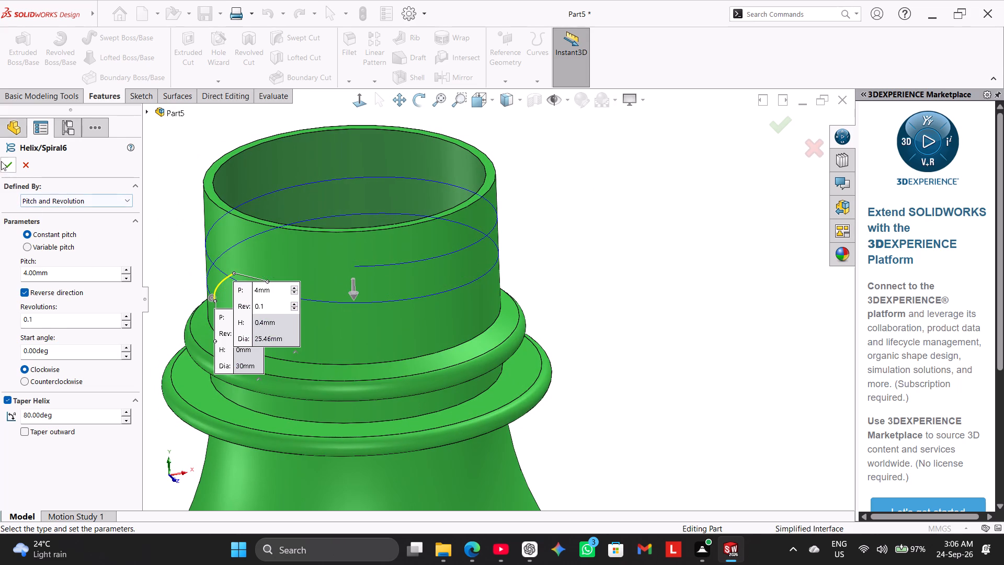
drag(1, 161, 6, 164)
right_click(52, 394)
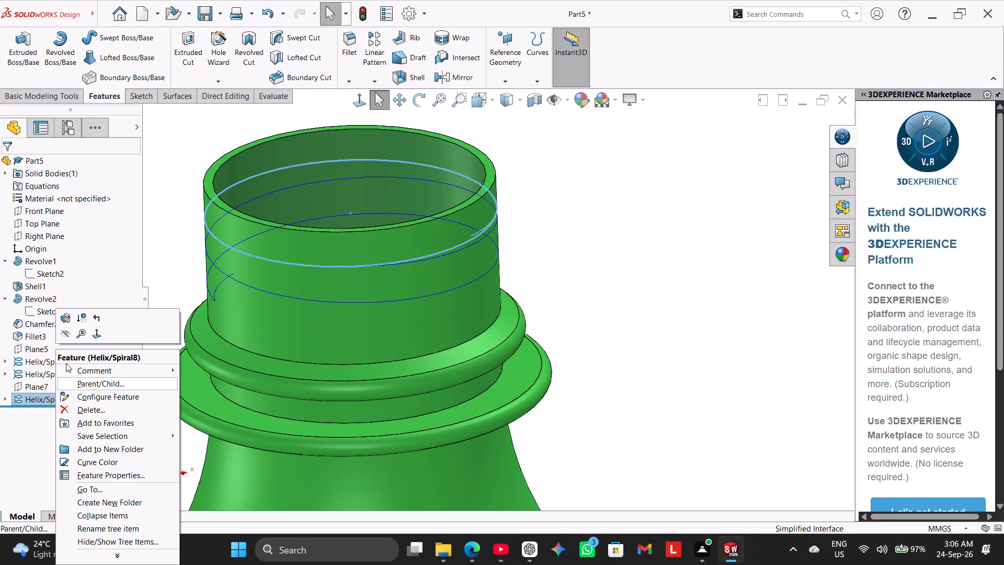
click(63, 317)
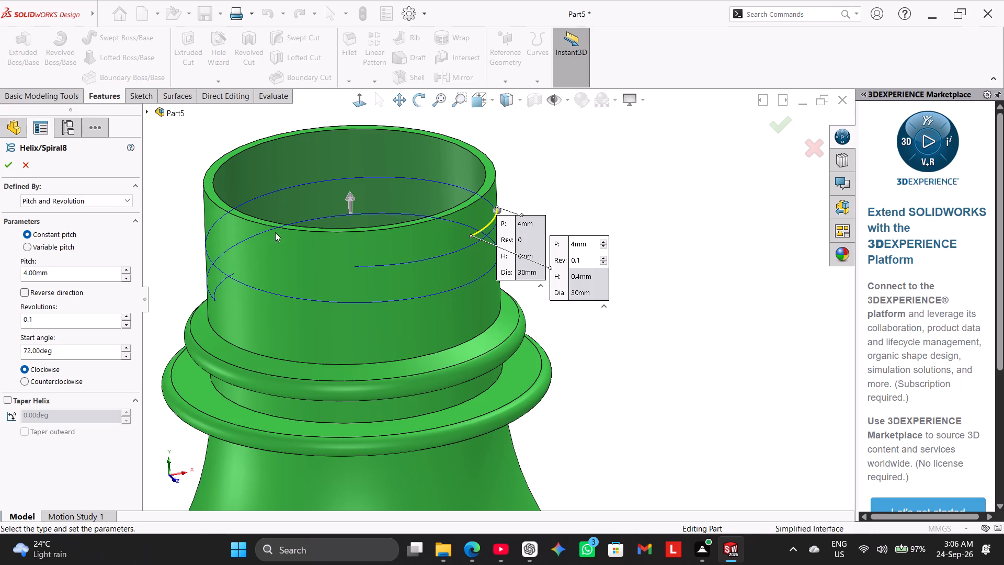
click(27, 172)
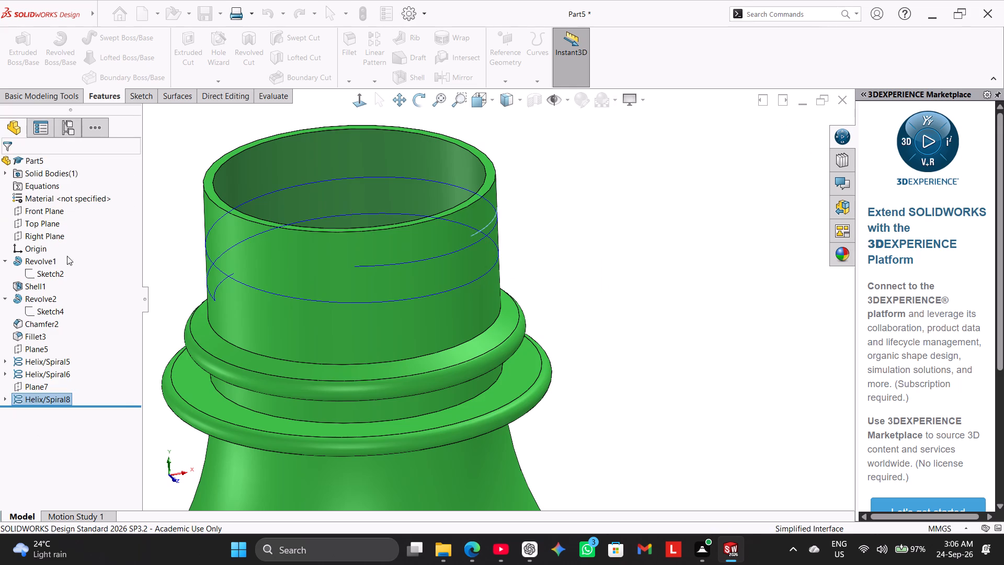
Change the lower tapered run-out helix (Helix/Spiral6) to run counterclockwise.
right_click(50, 370)
click(66, 321)
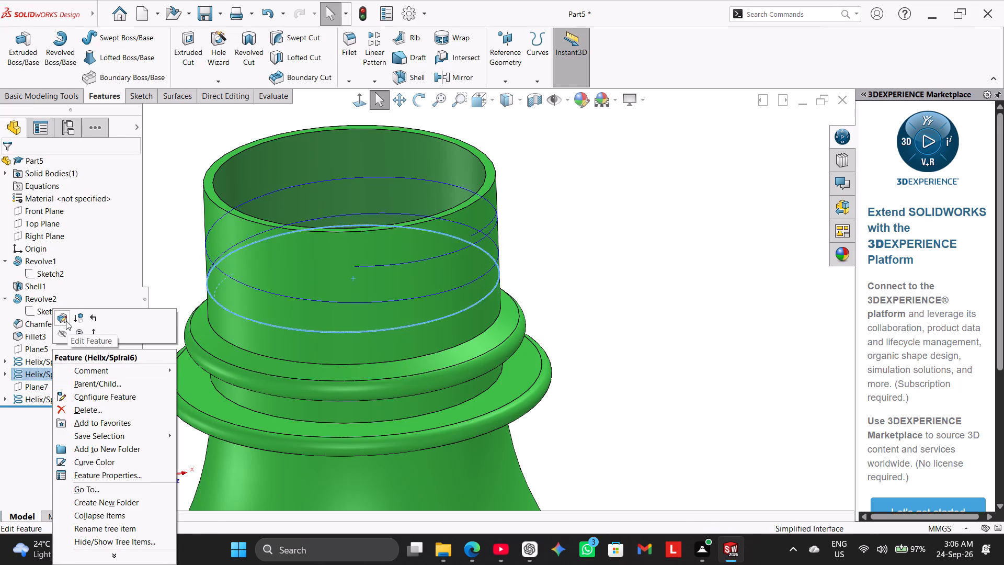
click(77, 379)
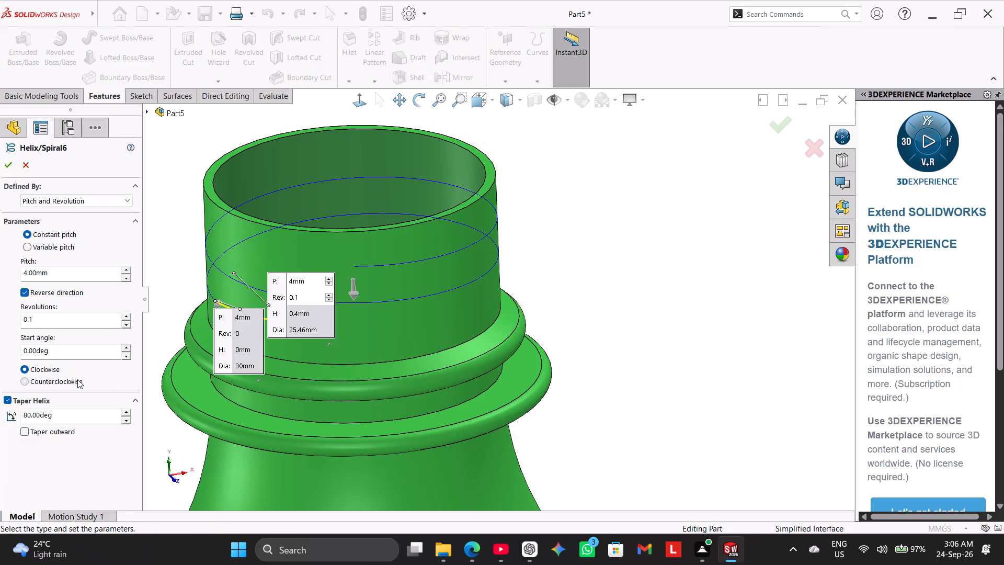
click(9, 165)
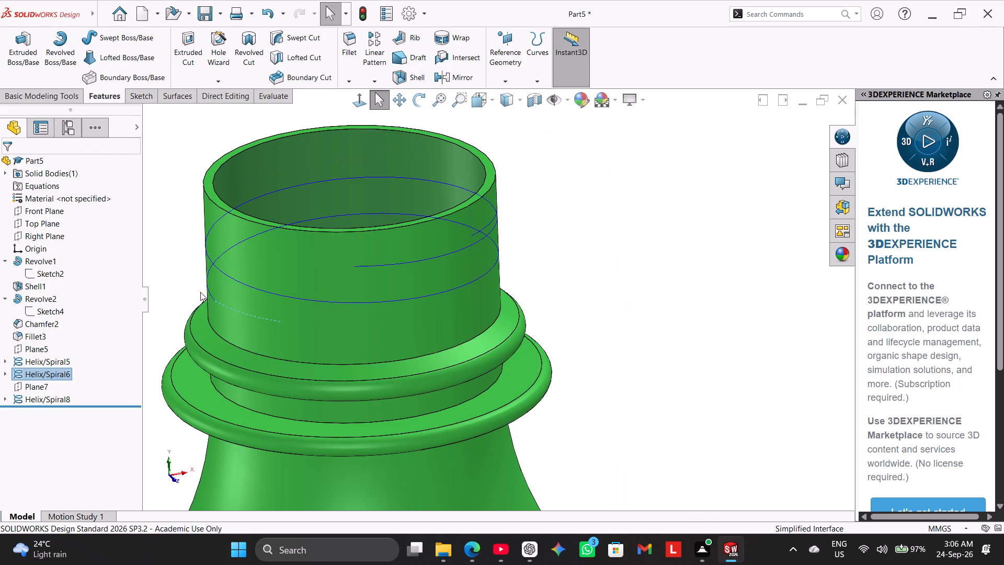
Examine from several angles how both short run-out helices meet the ends of the main helix around the neck.
click(181, 277)
right_drag(307, 321, 348, 297)
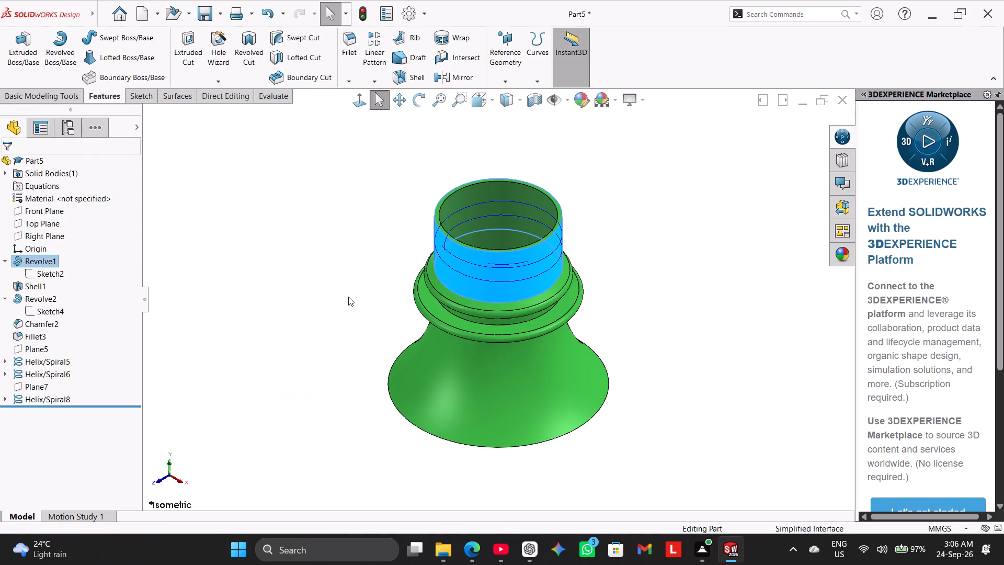
right_drag(293, 343, 346, 261)
middle_drag(336, 285, 380, 304)
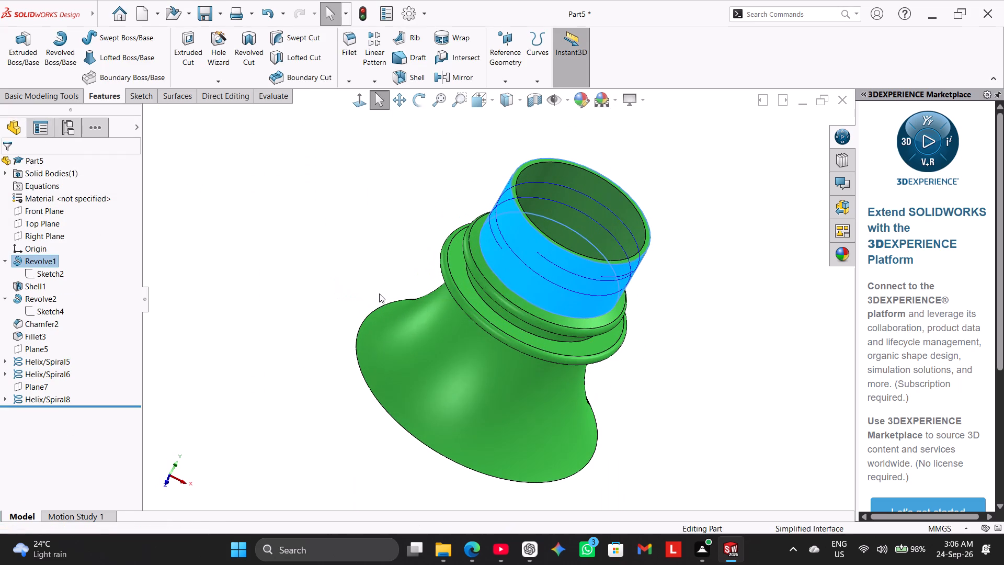
scroll(379, 293, down, 1)
click(355, 262)
middle_drag(697, 213, 665, 211)
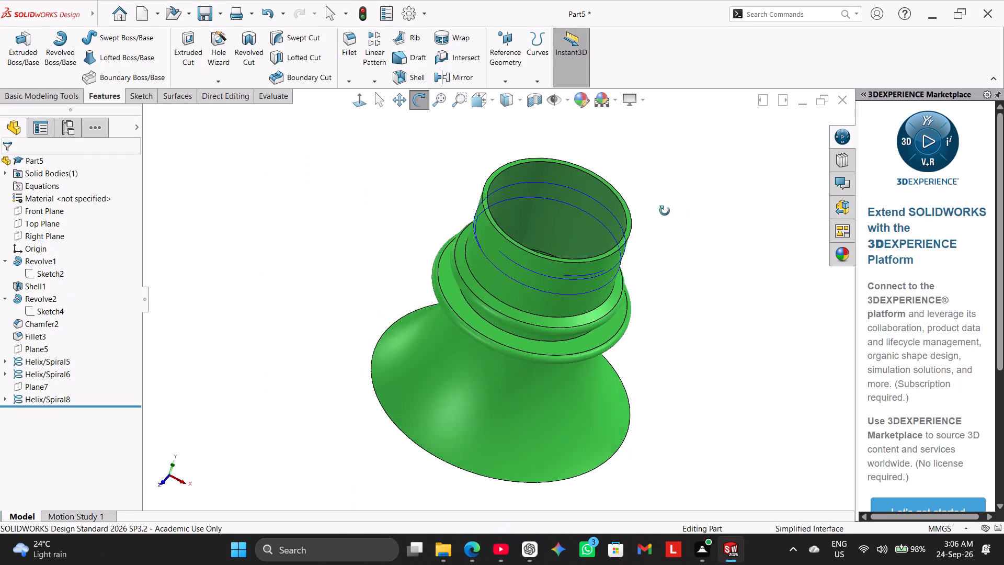
middle_drag(665, 211, 624, 183)
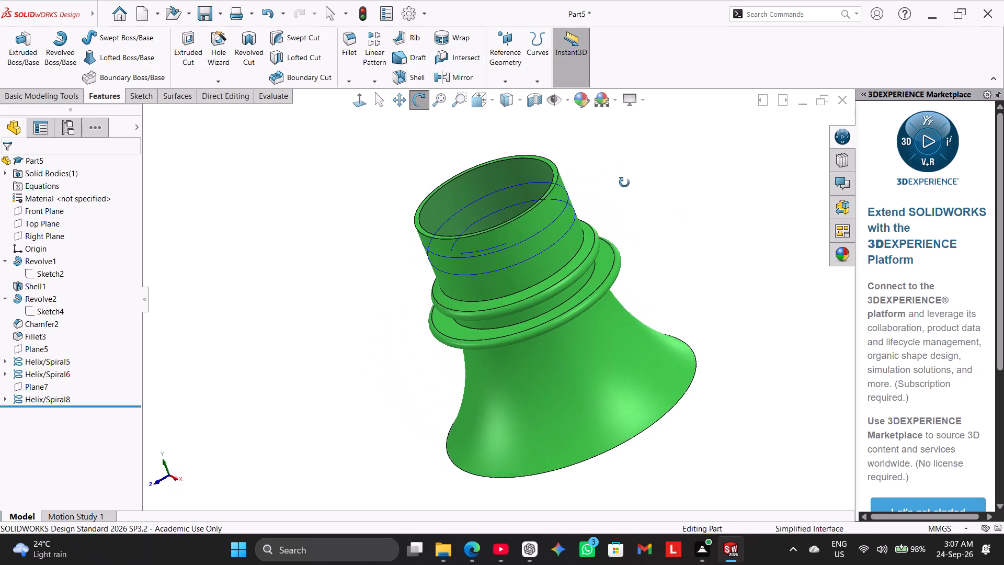
middle_drag(624, 183, 622, 191)
scroll(400, 319, down, 3)
middle_drag(453, 252, 480, 234)
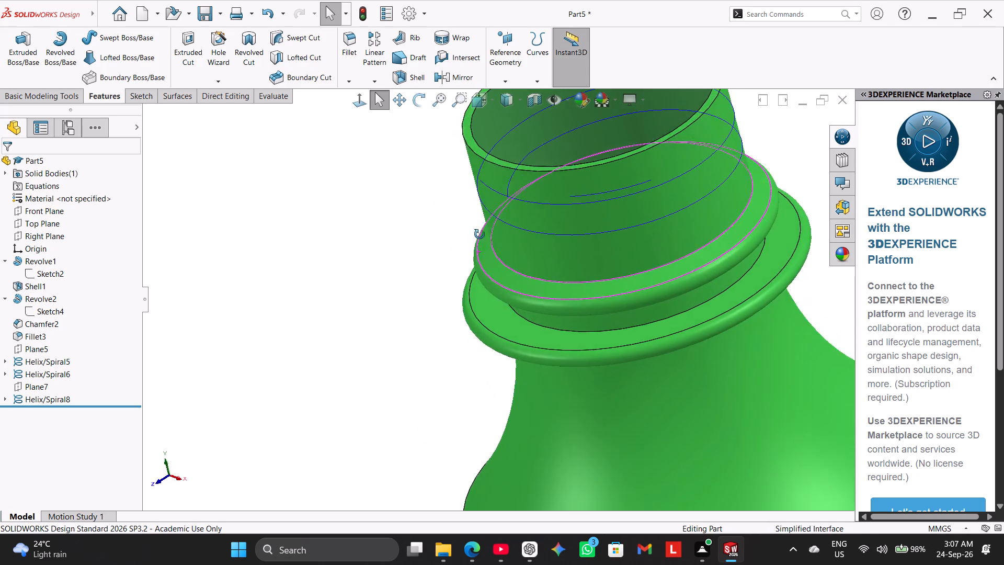
middle_drag(480, 234, 530, 200)
scroll(704, 228, down, 4)
middle_drag(709, 208, 690, 191)
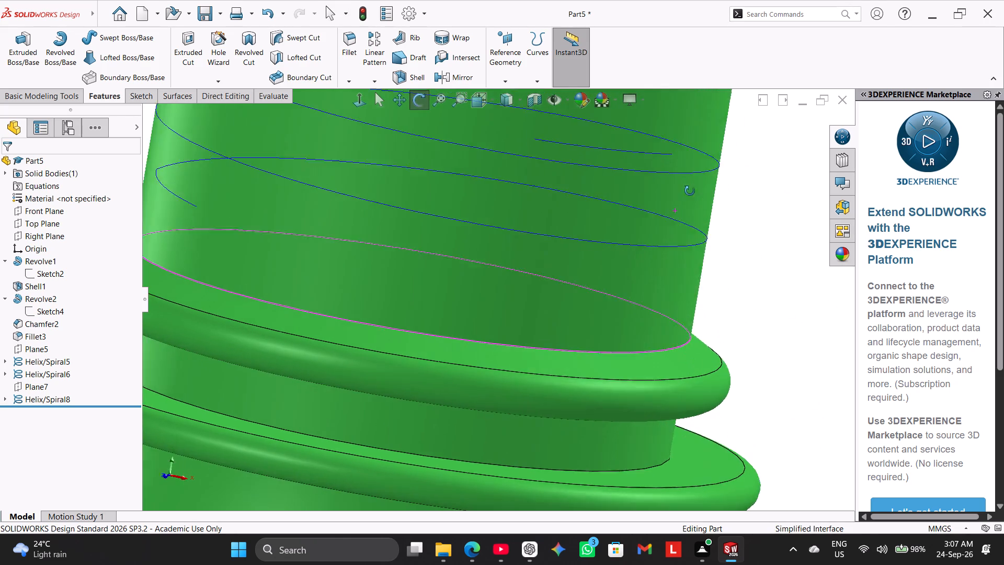
middle_drag(690, 191, 648, 209)
scroll(648, 209, up, 3)
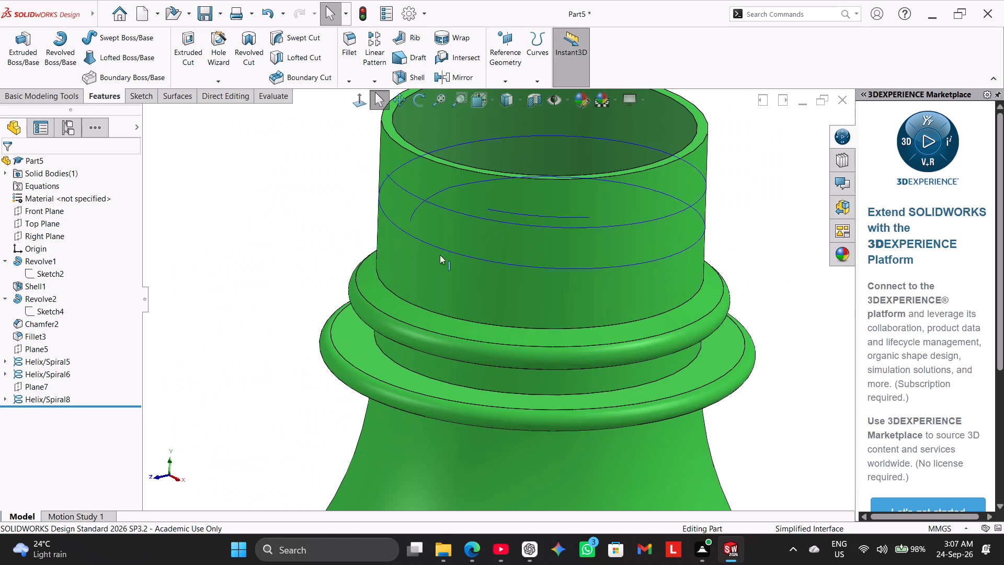
middle_drag(367, 266, 444, 273)
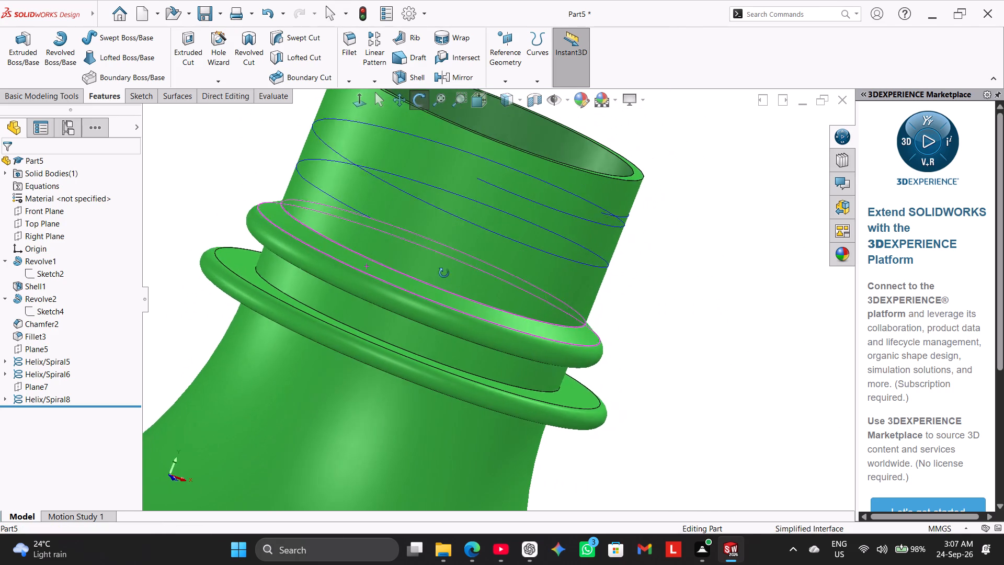
middle_drag(444, 273, 395, 246)
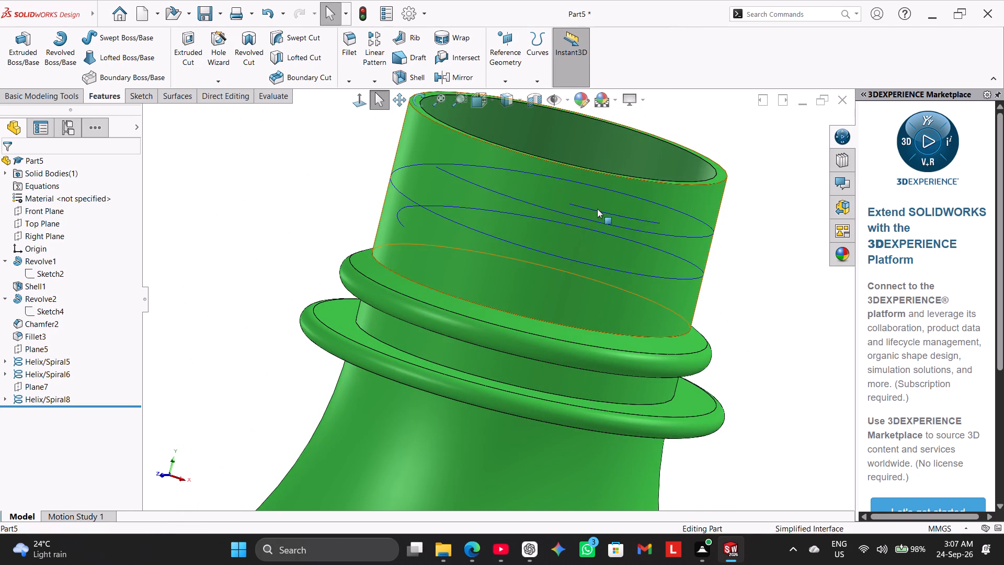
Delete the short untapered upper helix (Helix/Spiral8).
right_click(599, 212)
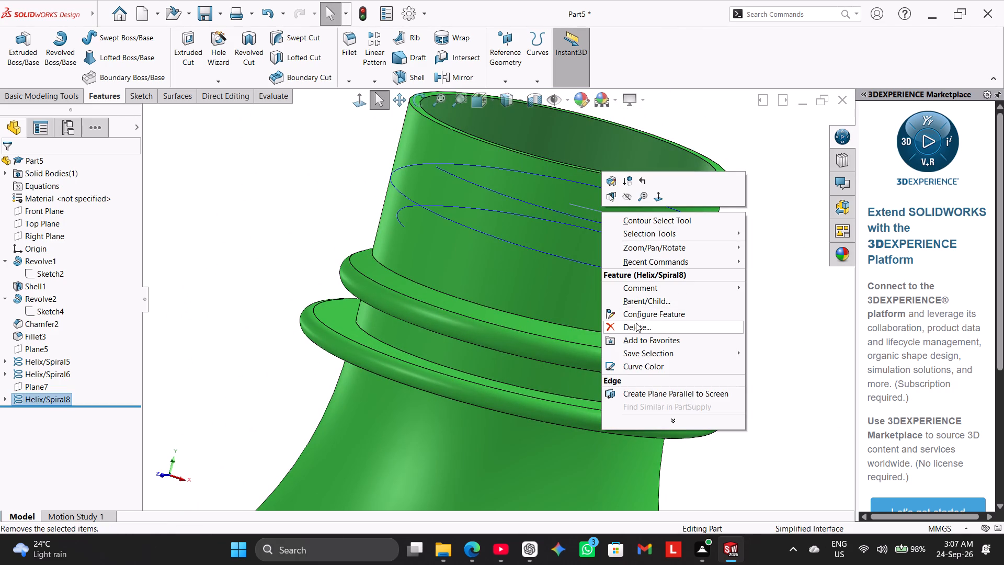
click(636, 323)
click(579, 201)
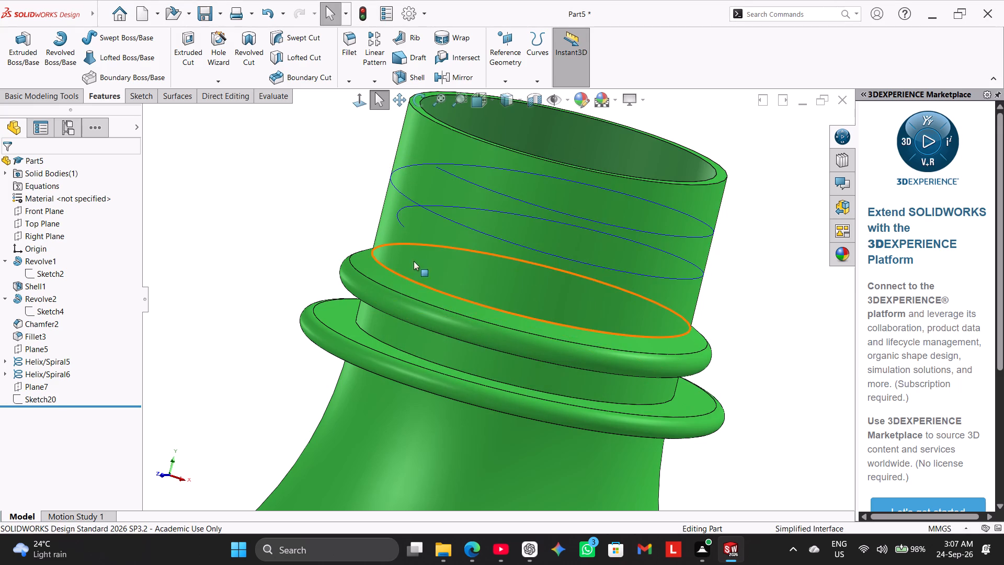
Create a clockwise helix from Sketch20's circle: 4 mm pitch, reversed direction, 0.1 revolutions, 72-degree start angle, 80-degree inward taper.
middle_drag(434, 247, 430, 301)
scroll(430, 295, up, 2)
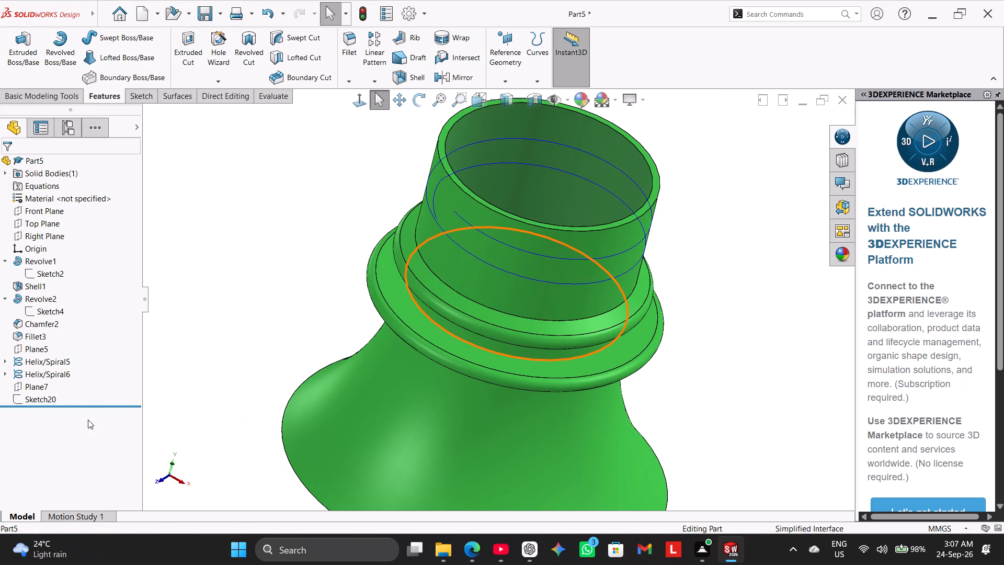
click(47, 402)
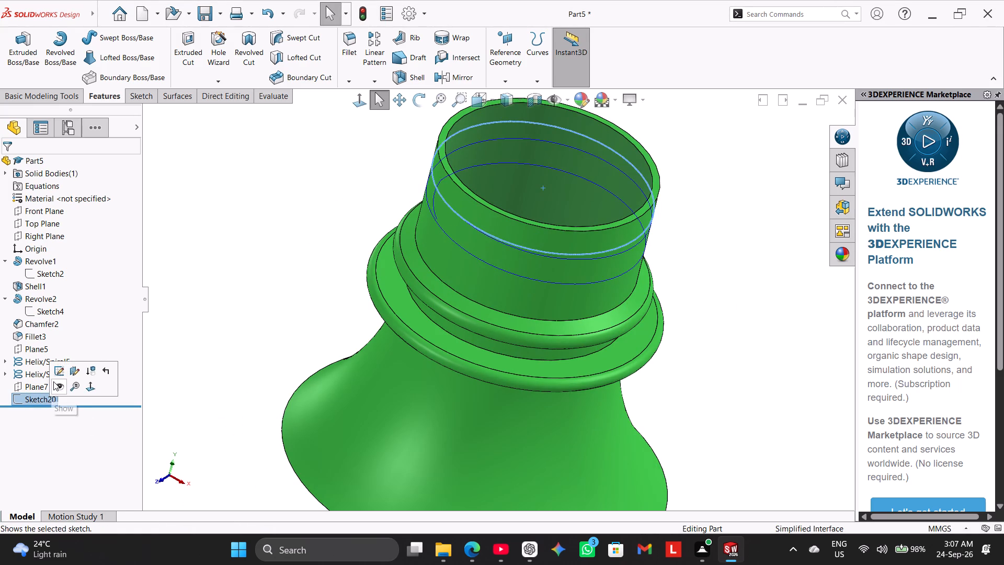
click(57, 370)
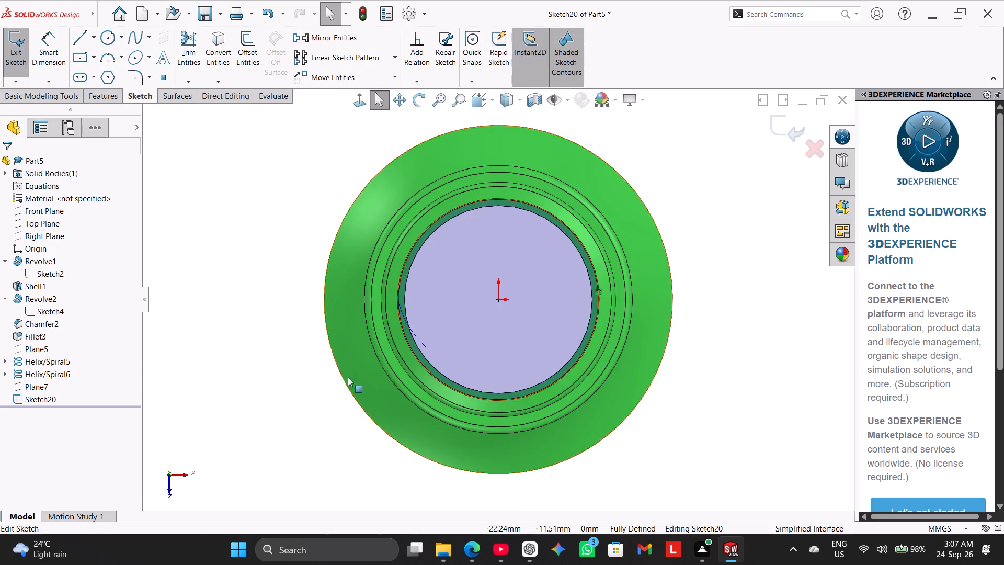
middle_drag(358, 376, 377, 370)
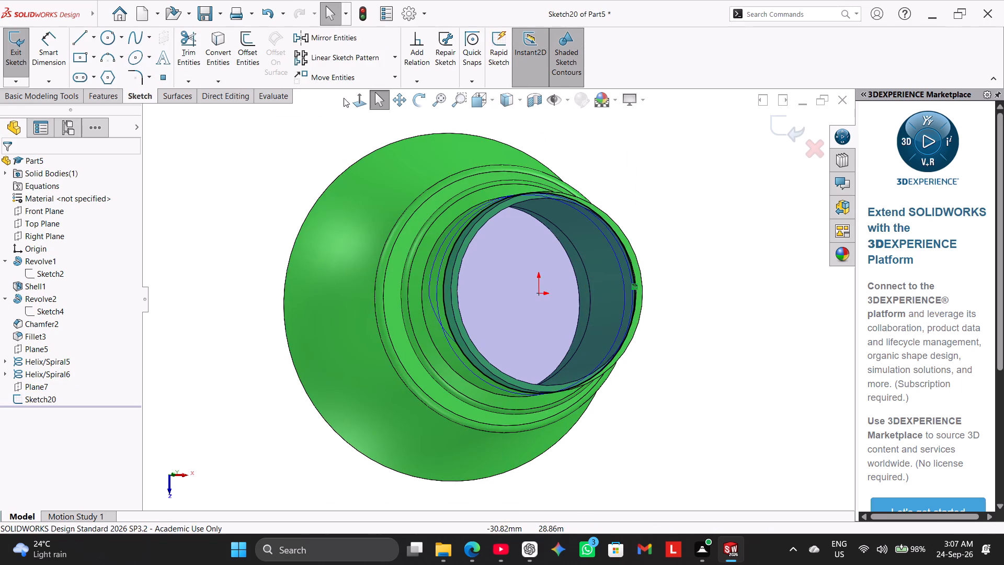
click(359, 100)
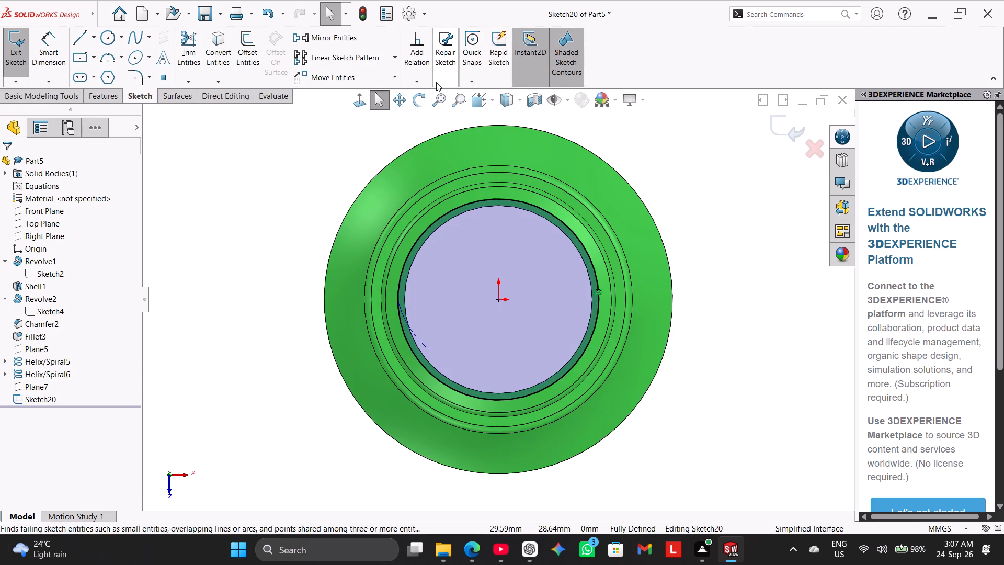
click(105, 99)
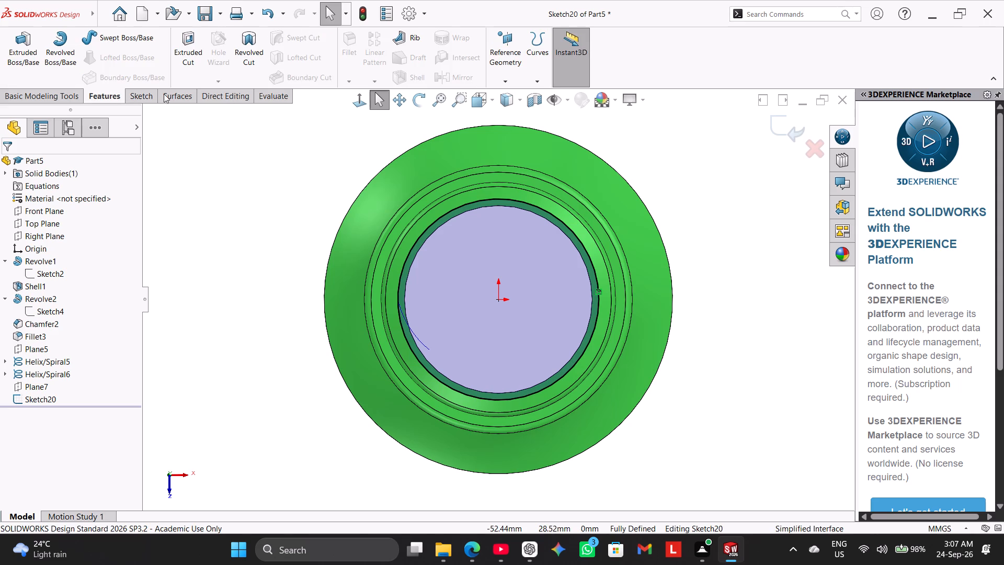
click(539, 76)
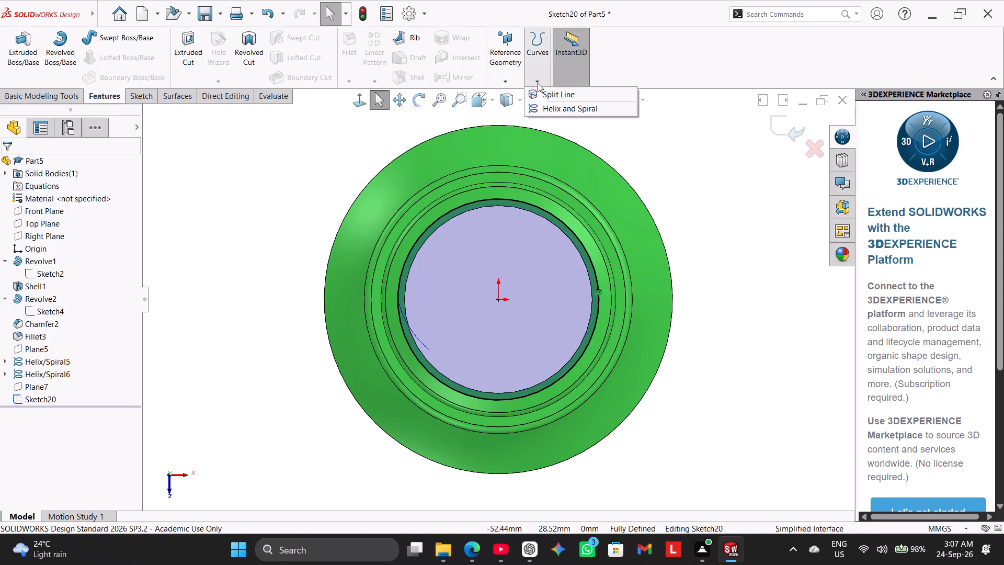
click(543, 104)
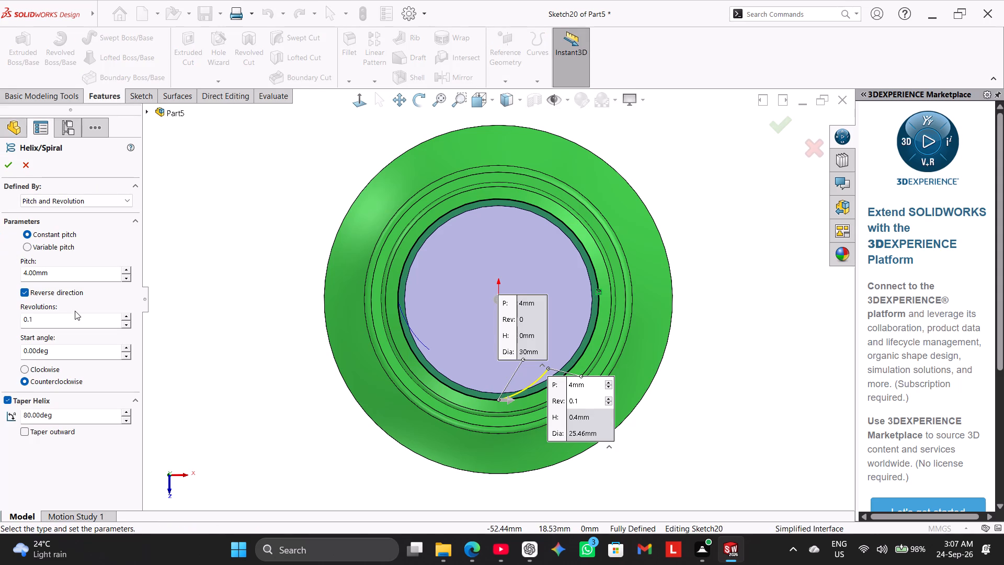
double_click(89, 358)
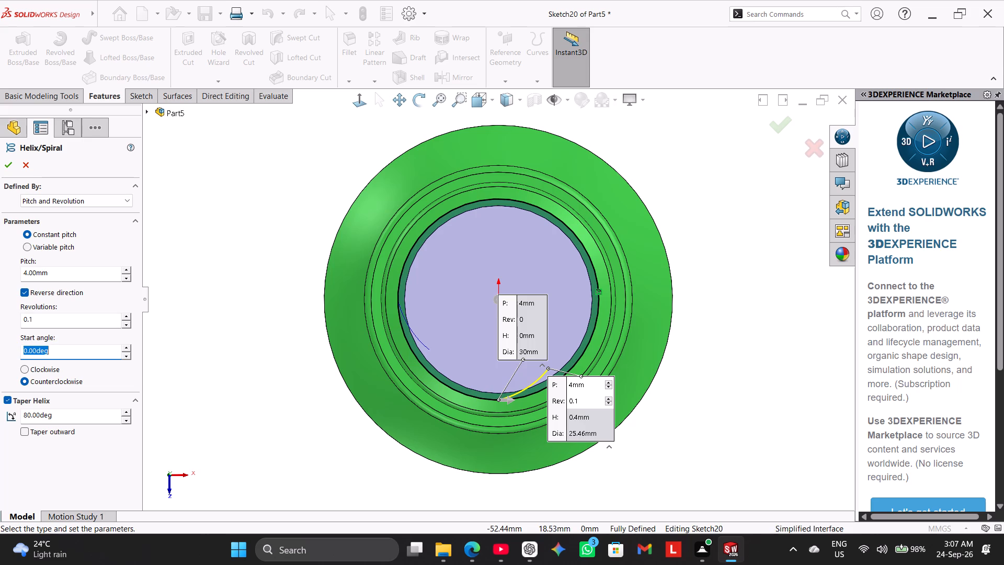
text(72)
key(Return)
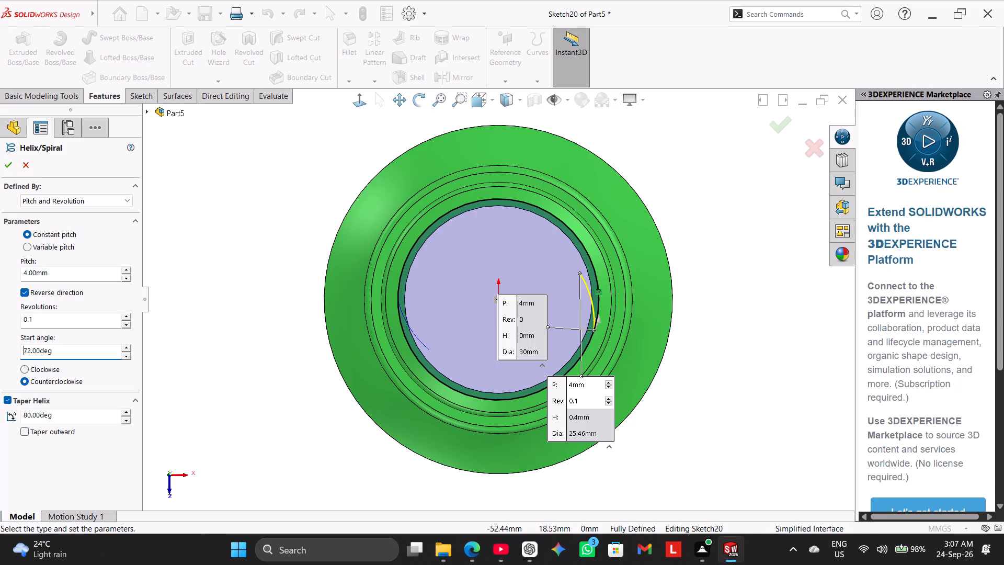
click(26, 370)
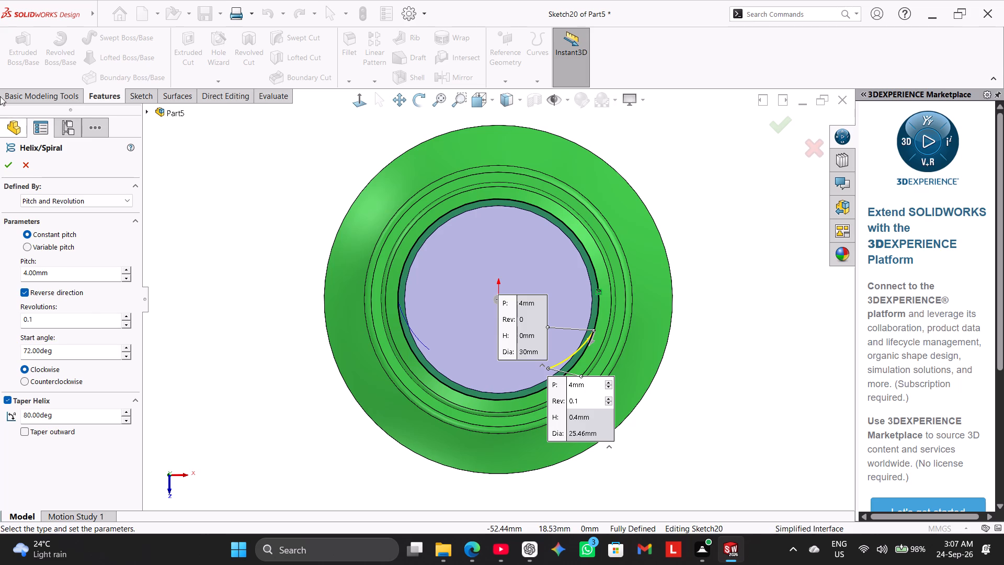
click(13, 162)
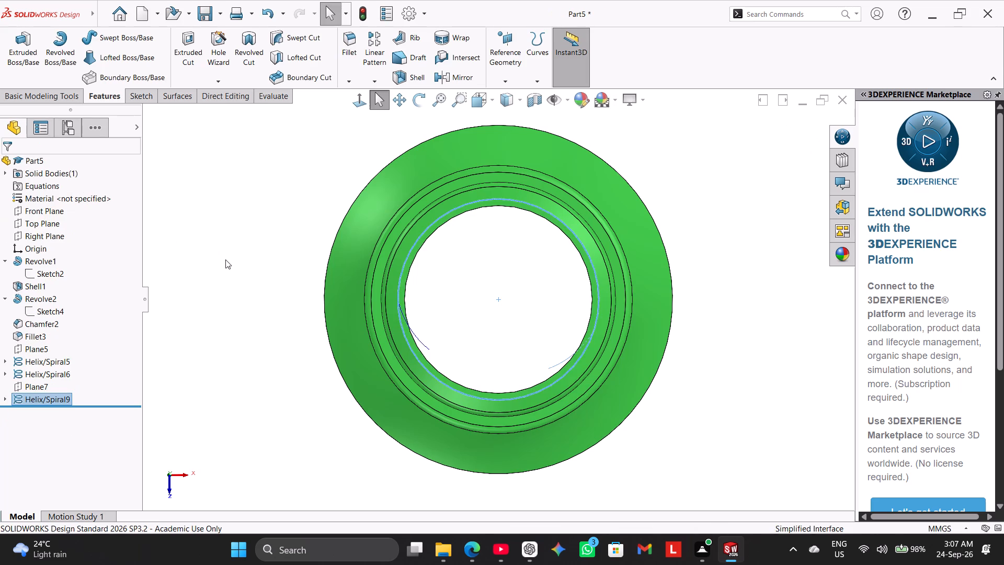
Inspect how the new tapered upper helix lines up with the main helix's upper end.
middle_drag(226, 257, 243, 112)
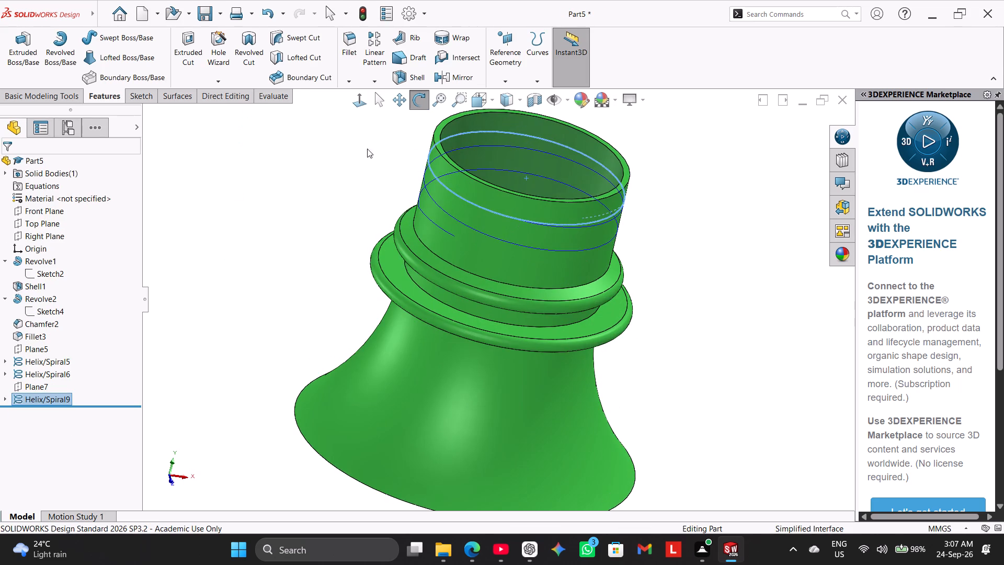
scroll(514, 173, down, 2)
click(716, 240)
middle_drag(717, 233, 702, 185)
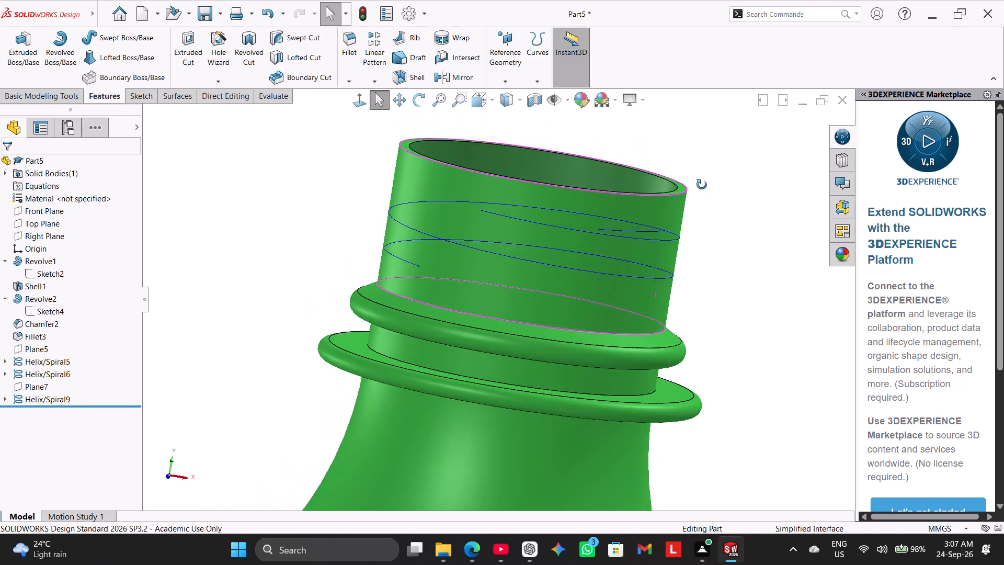
middle_drag(702, 185, 661, 198)
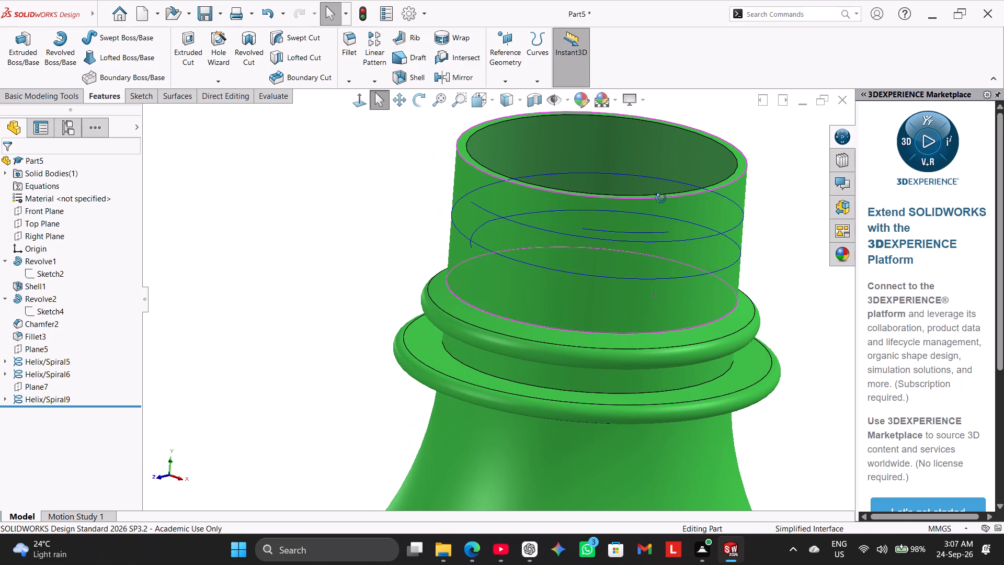
middle_drag(661, 198, 675, 172)
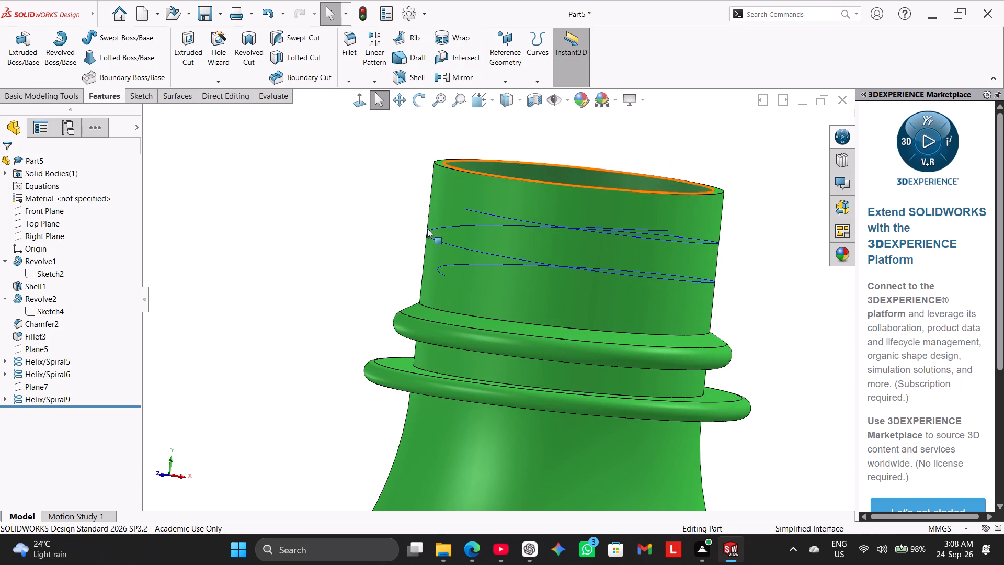
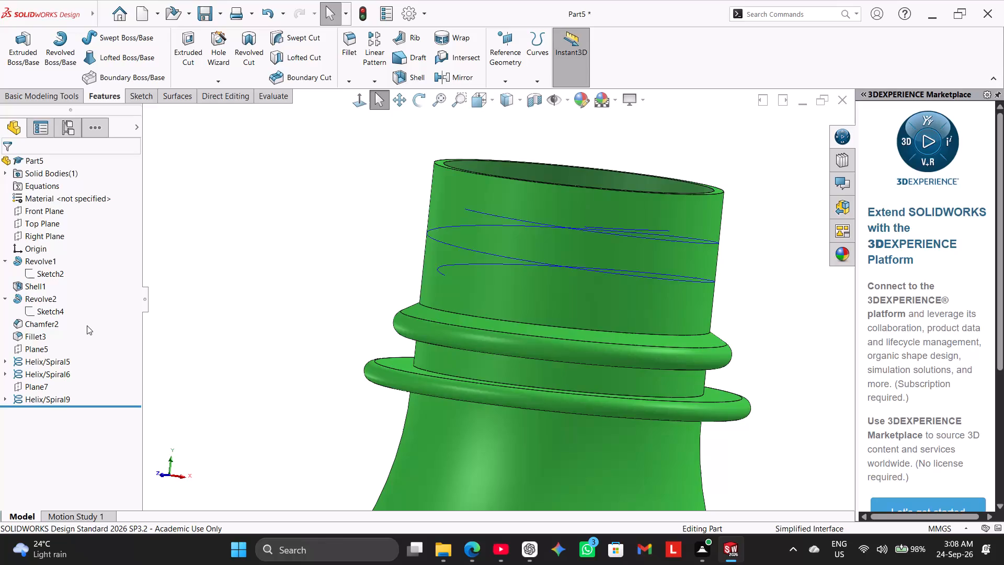
Delete Plane7 together with its dependent Sketch20 and tapered upper helix (Helix/Spiral9).
right_click(47, 387)
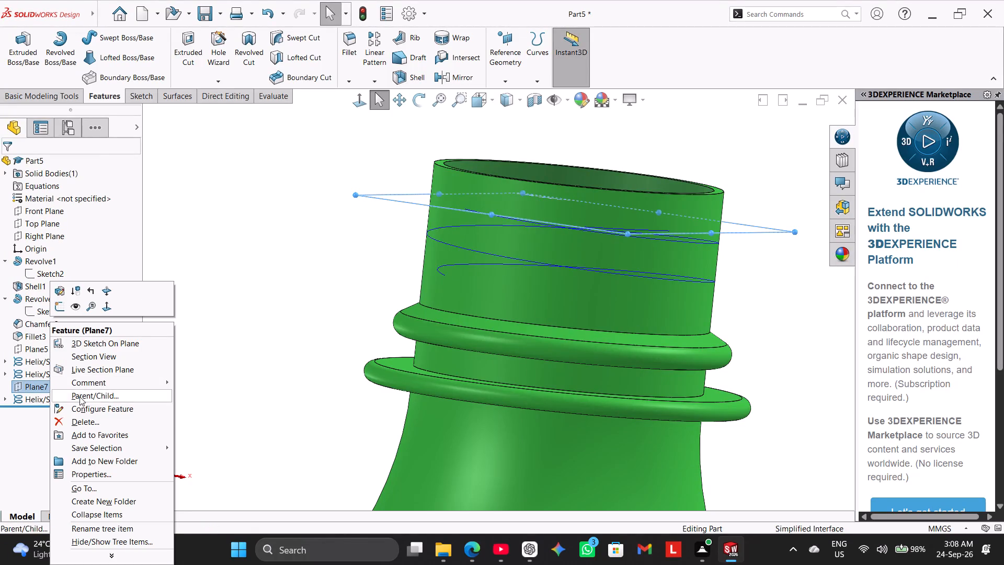
click(85, 419)
click(571, 197)
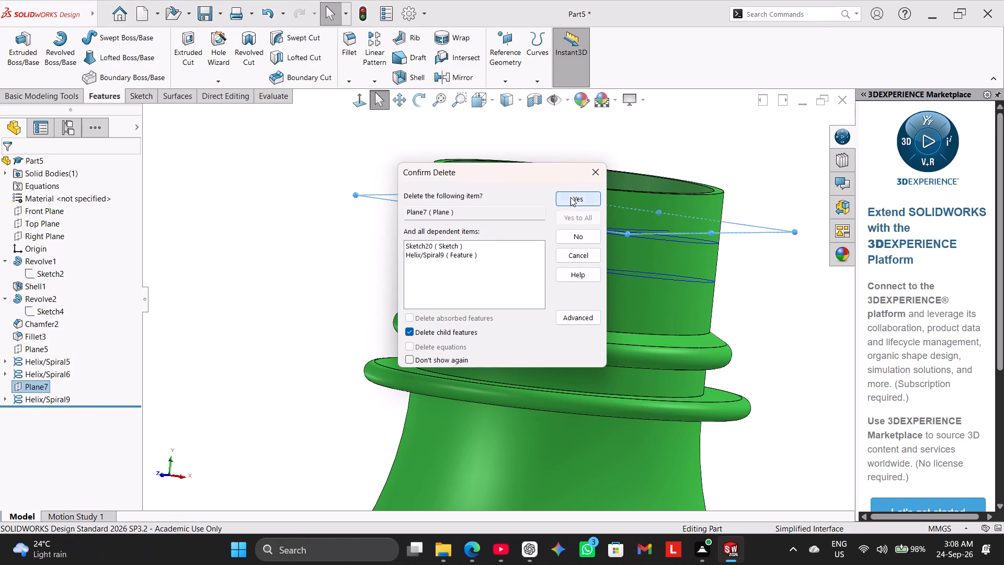
click(364, 242)
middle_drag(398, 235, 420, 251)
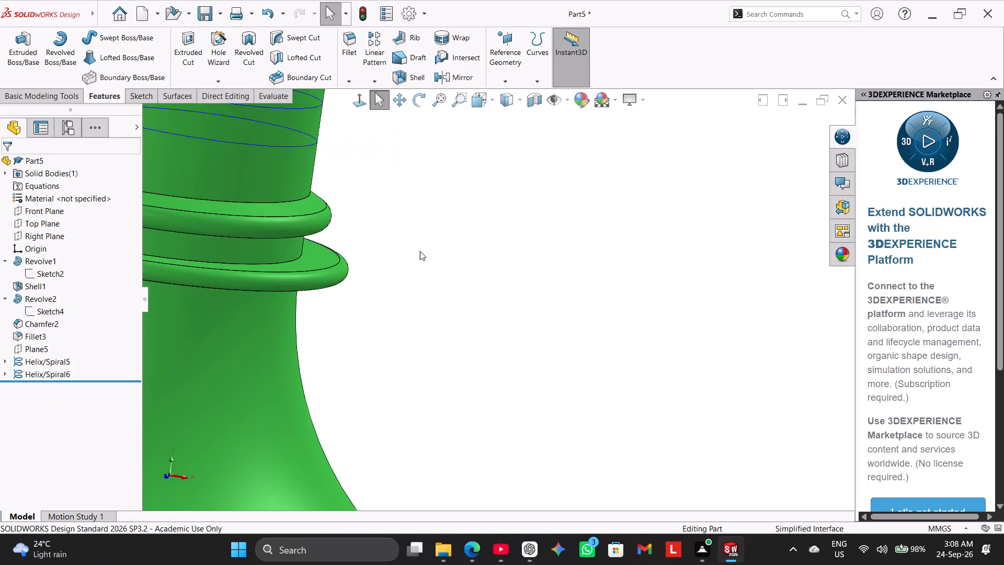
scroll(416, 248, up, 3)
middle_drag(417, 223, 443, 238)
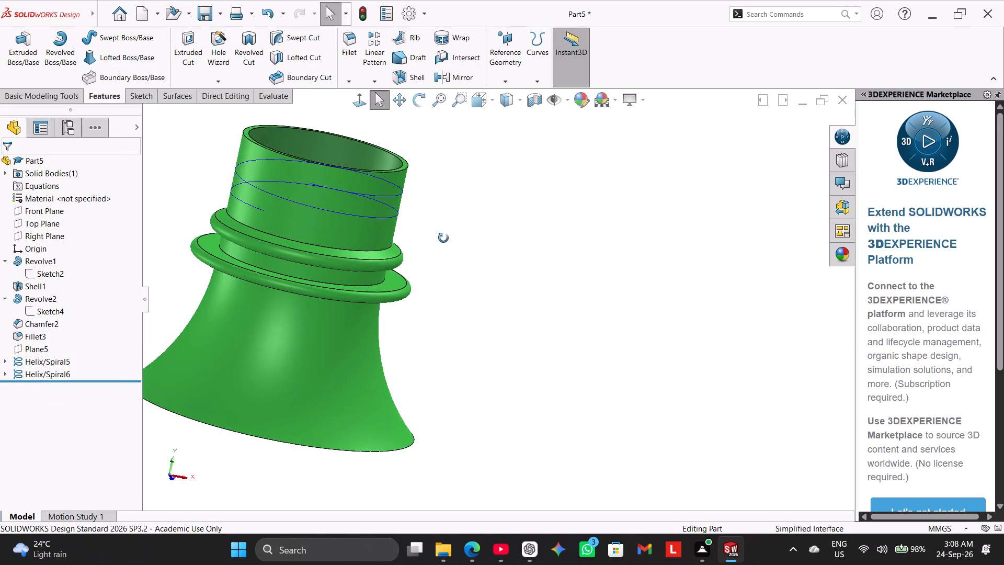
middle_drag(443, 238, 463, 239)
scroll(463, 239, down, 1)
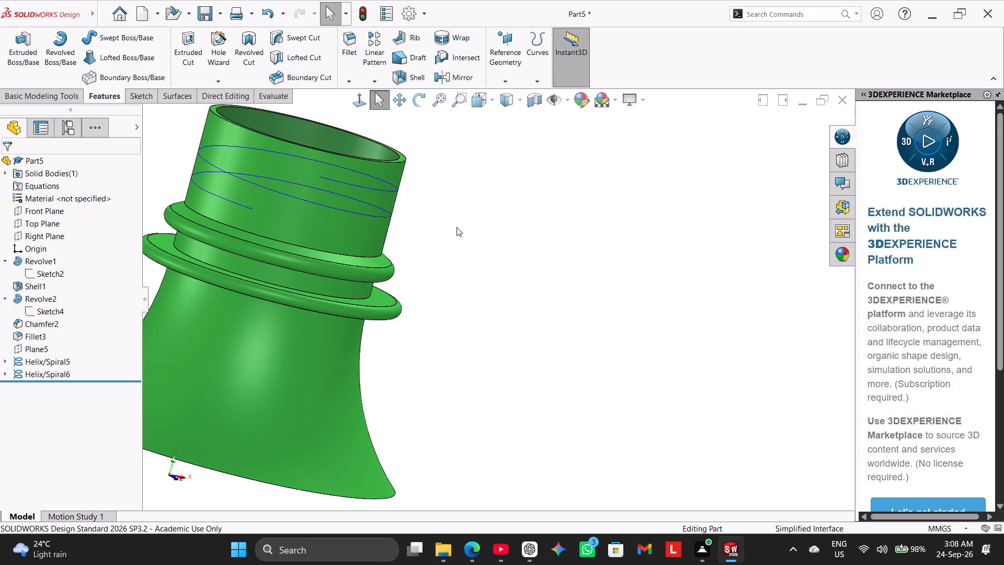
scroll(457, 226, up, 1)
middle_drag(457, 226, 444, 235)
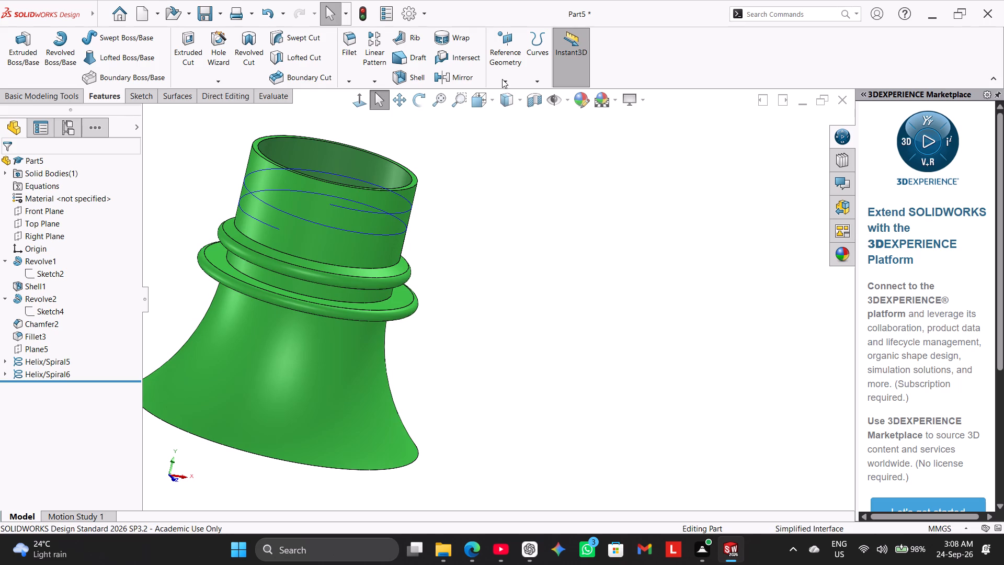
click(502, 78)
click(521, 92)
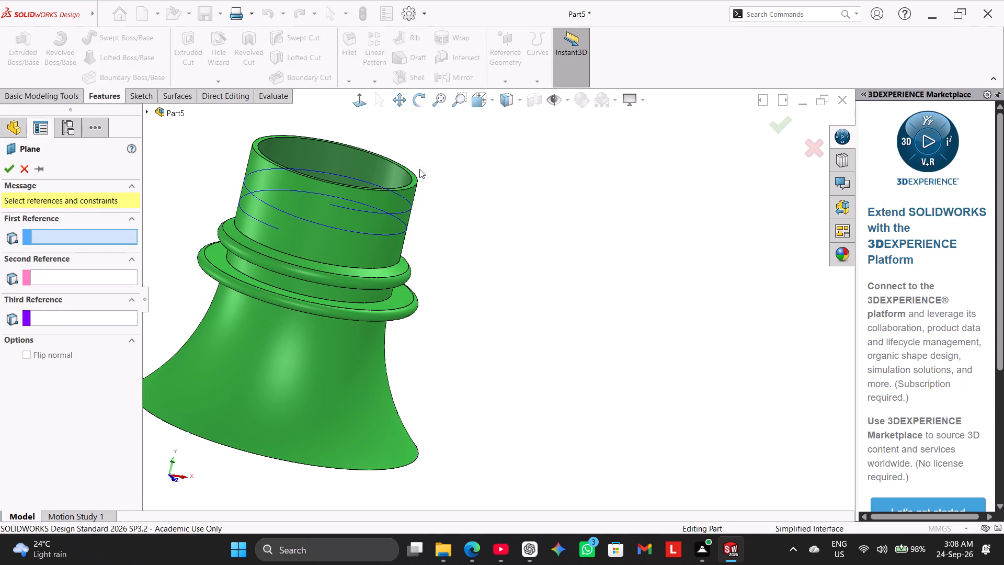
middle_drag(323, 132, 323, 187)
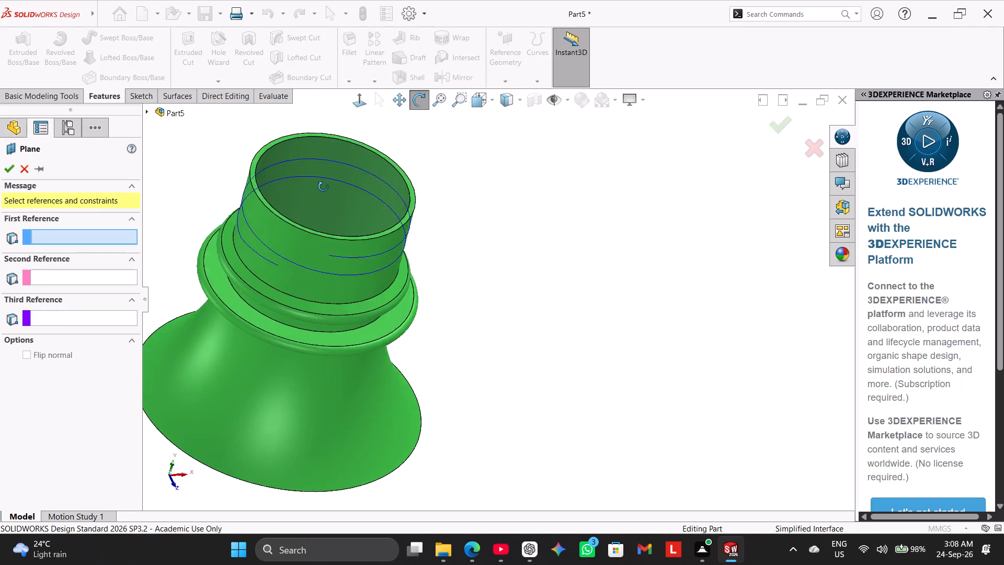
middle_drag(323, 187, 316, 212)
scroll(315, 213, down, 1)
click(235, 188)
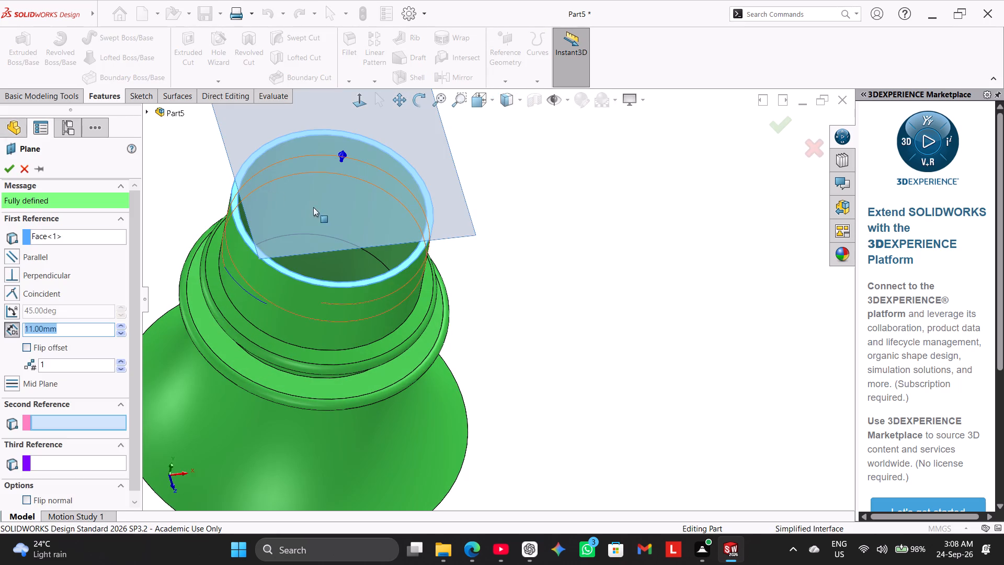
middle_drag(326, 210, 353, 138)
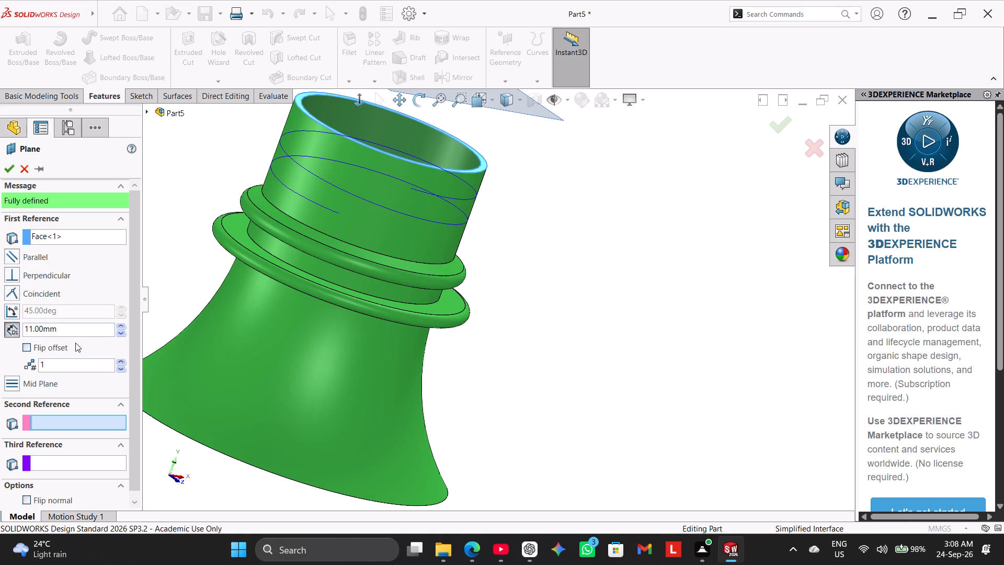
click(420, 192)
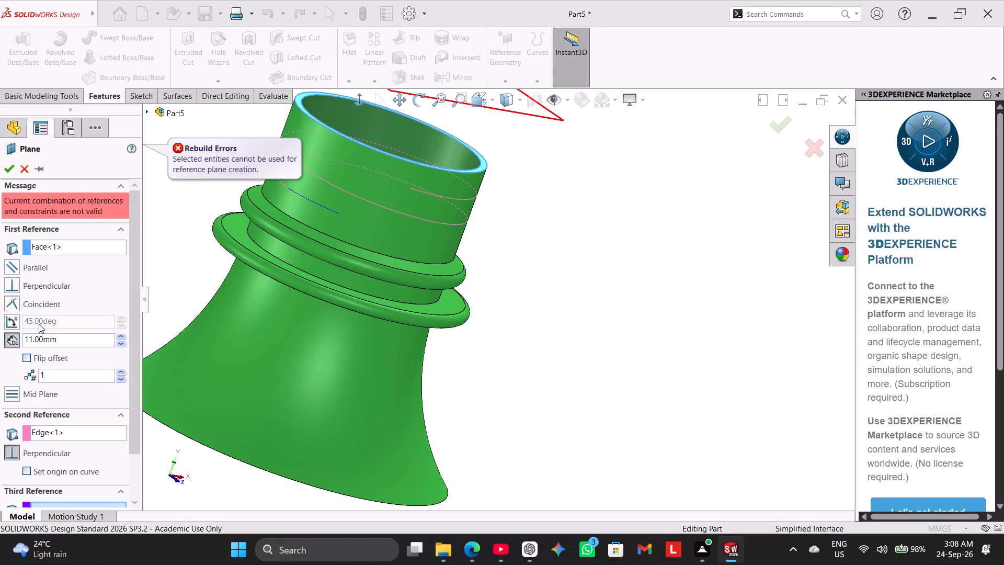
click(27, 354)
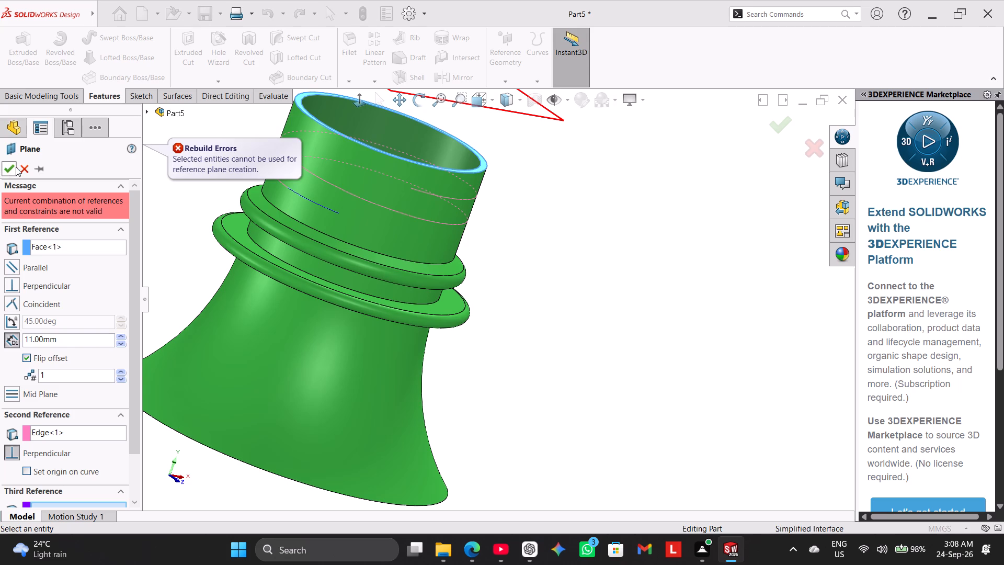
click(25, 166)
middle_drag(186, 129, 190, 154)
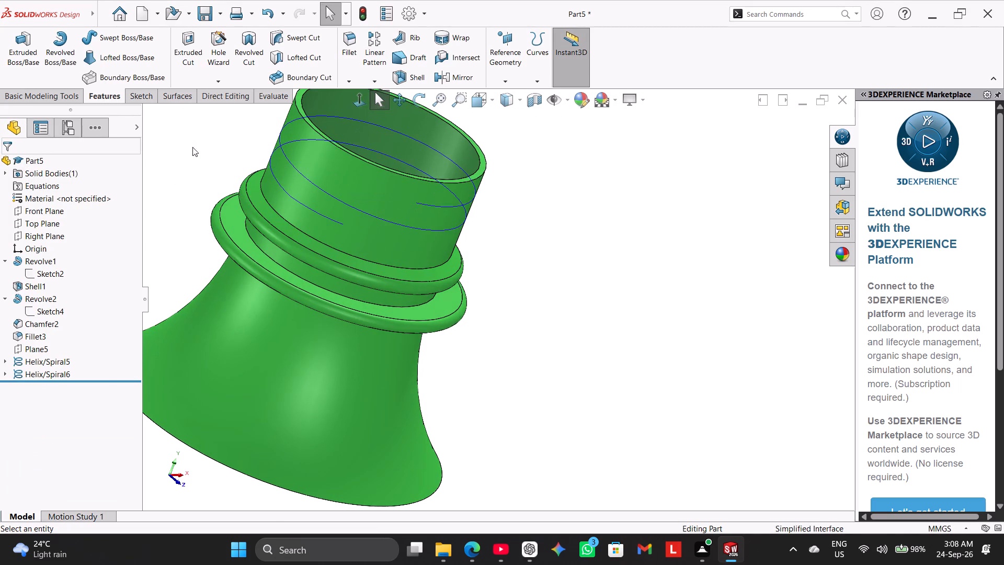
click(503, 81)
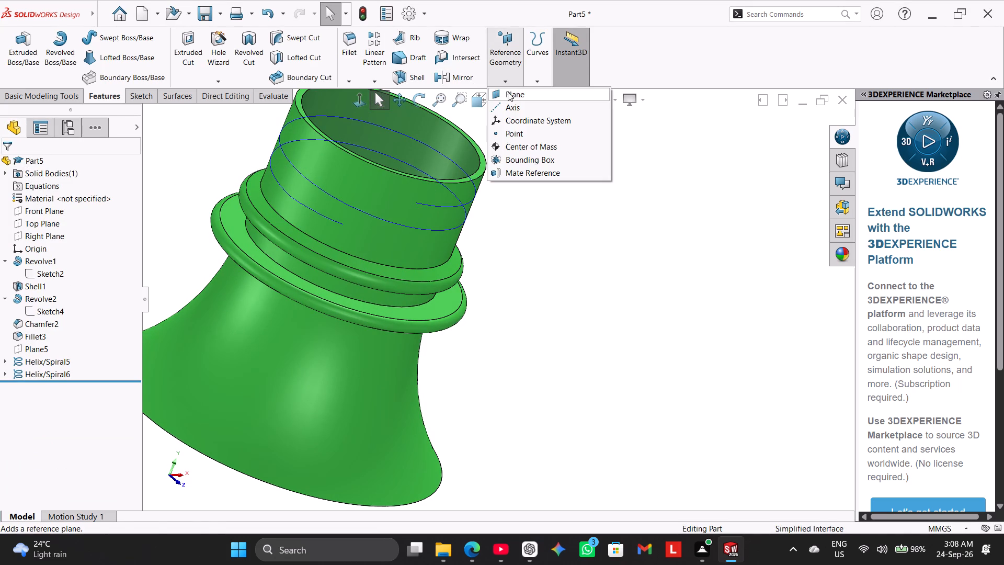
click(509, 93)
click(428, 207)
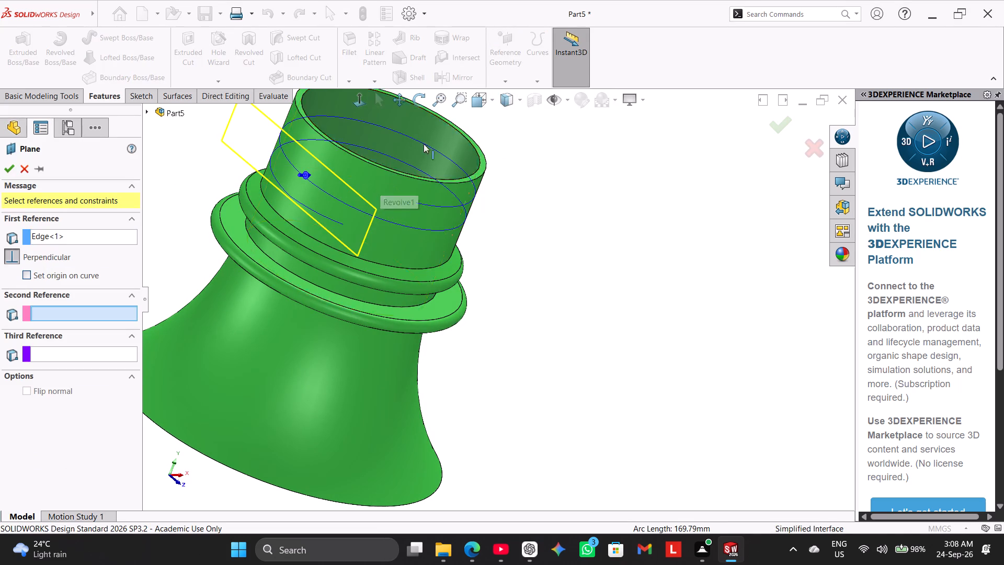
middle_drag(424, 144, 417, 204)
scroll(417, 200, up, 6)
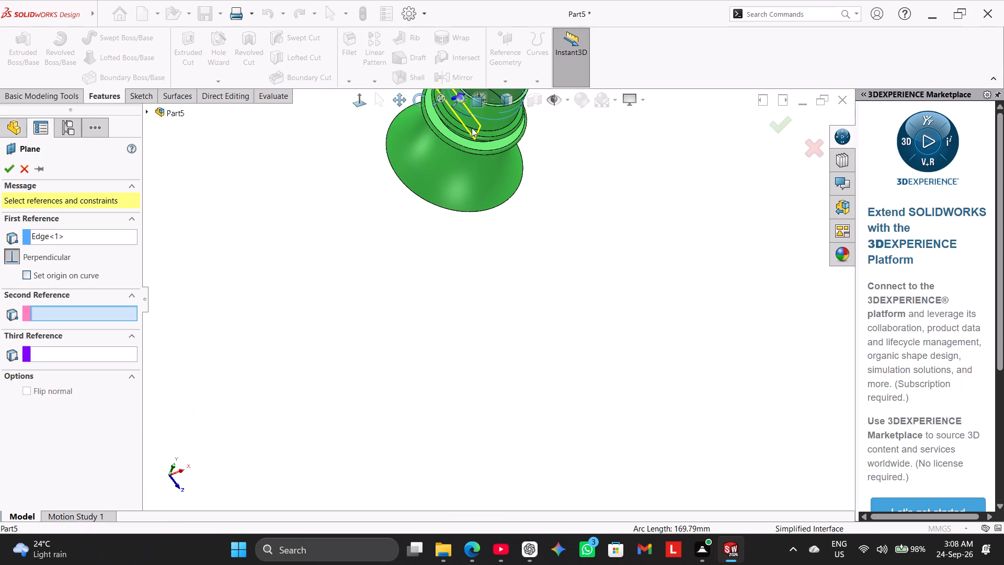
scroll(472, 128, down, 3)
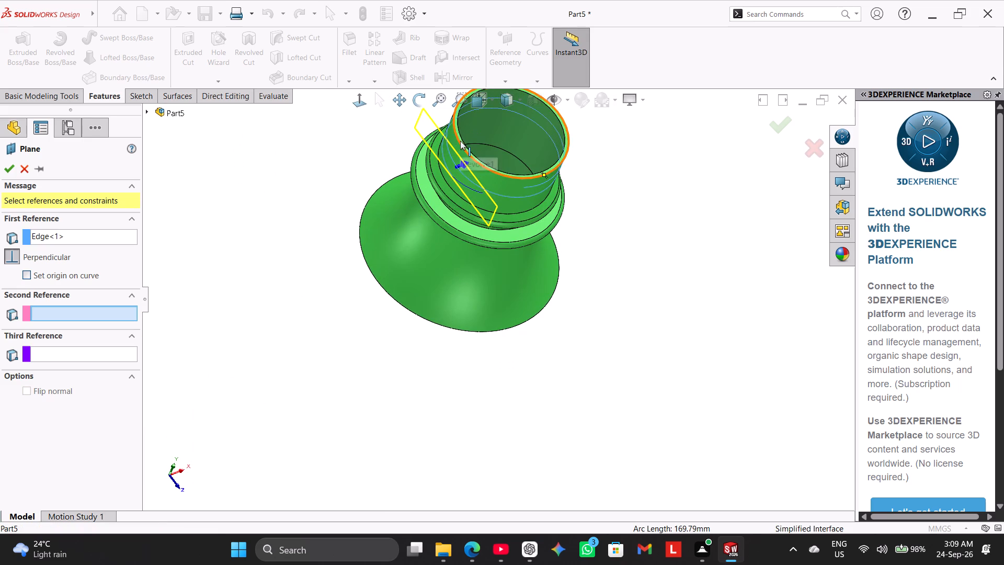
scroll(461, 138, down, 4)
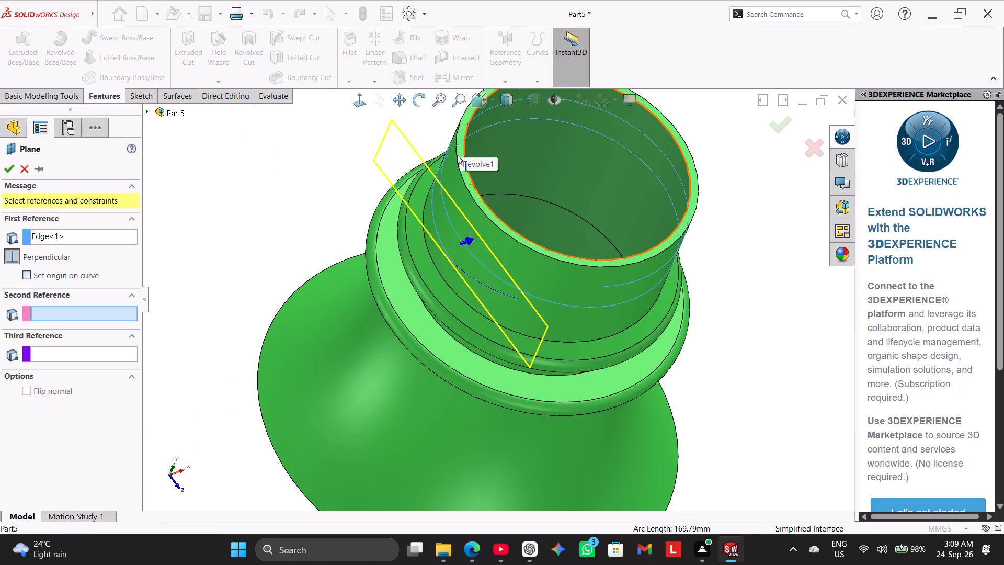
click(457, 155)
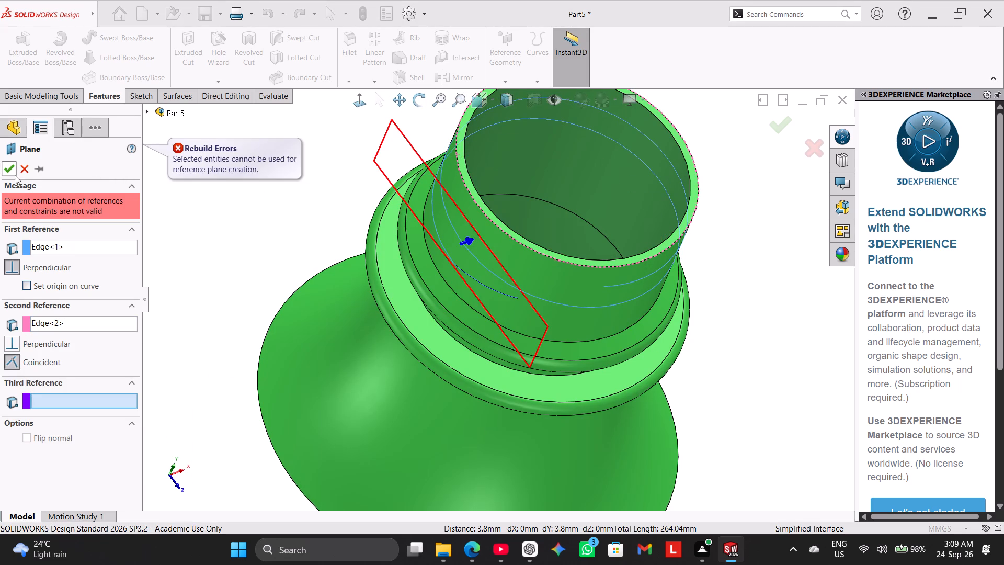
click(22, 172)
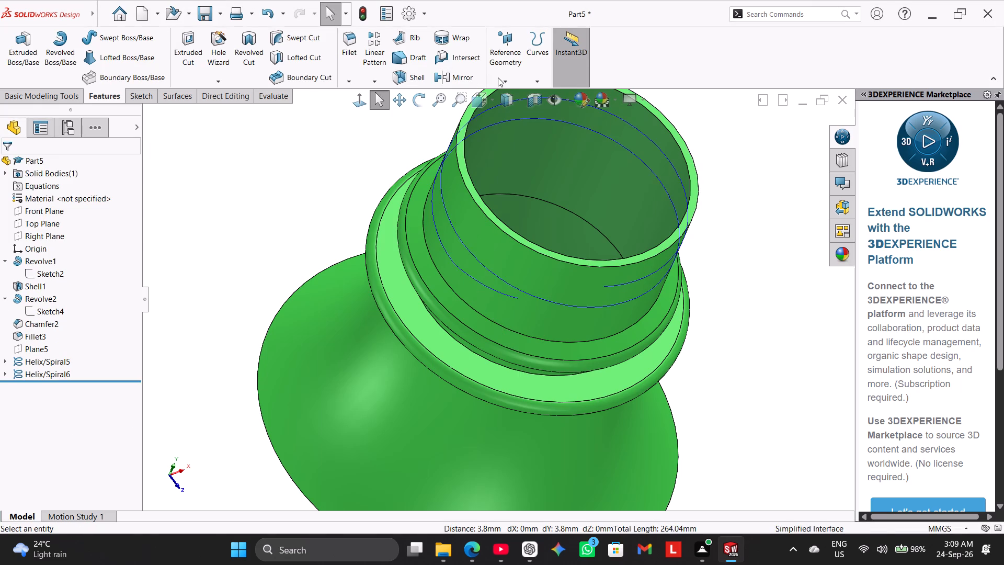
Create a reference plane parallel to the neck's top rim face and coincident with the main helix's upper endpoint.
click(498, 77)
click(506, 90)
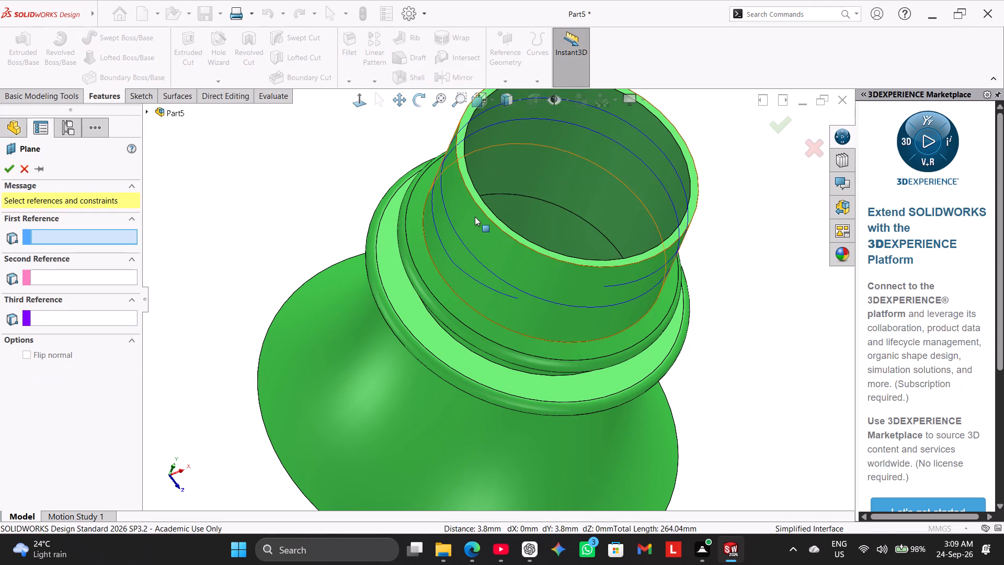
click(603, 286)
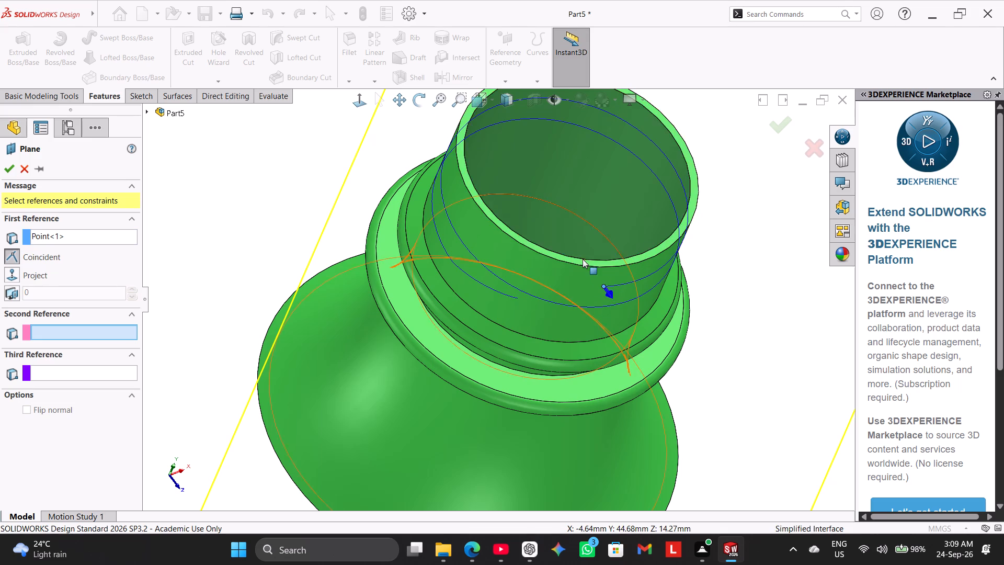
click(574, 260)
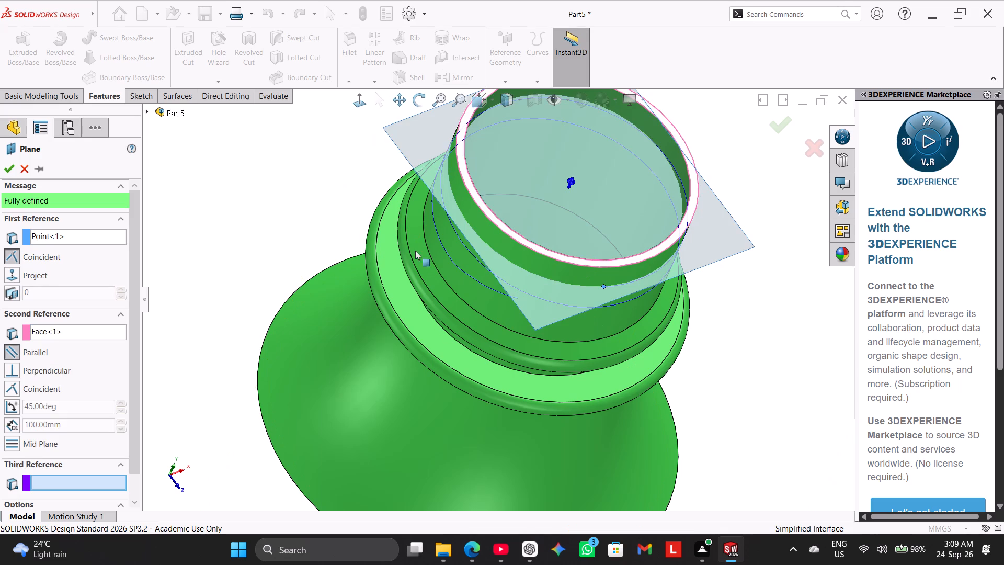
middle_drag(338, 228, 343, 209)
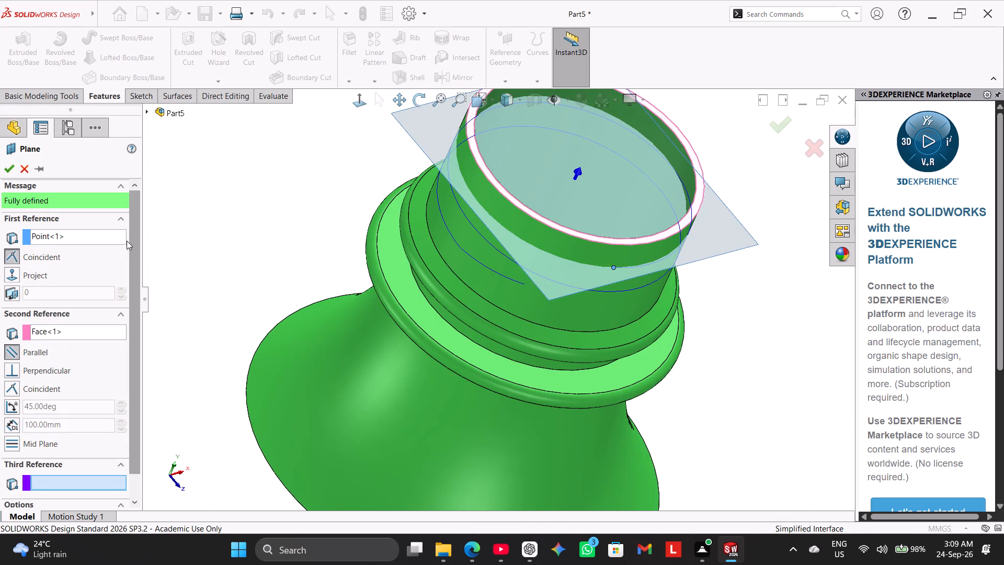
right_click(85, 244)
click(125, 255)
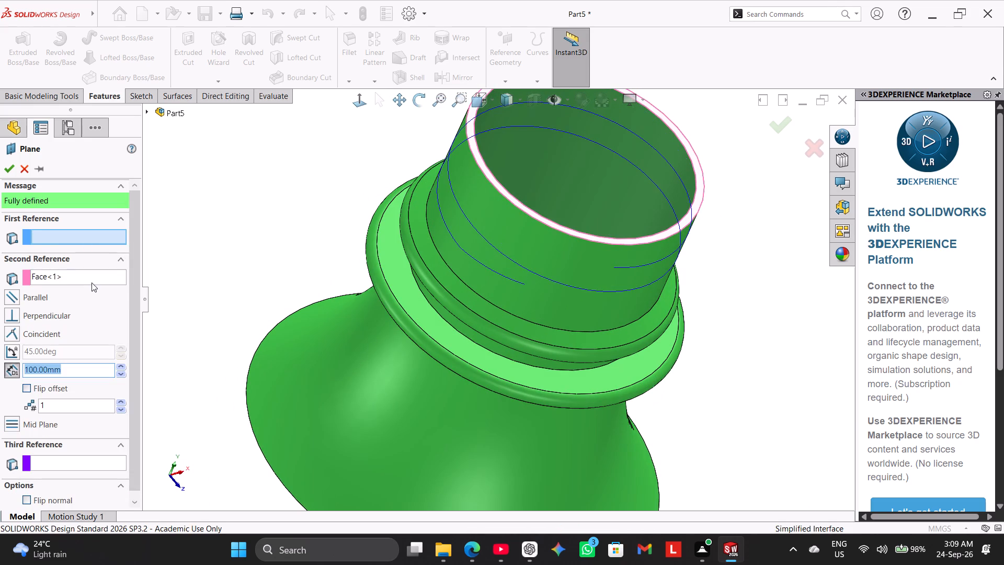
right_click(91, 282)
click(120, 291)
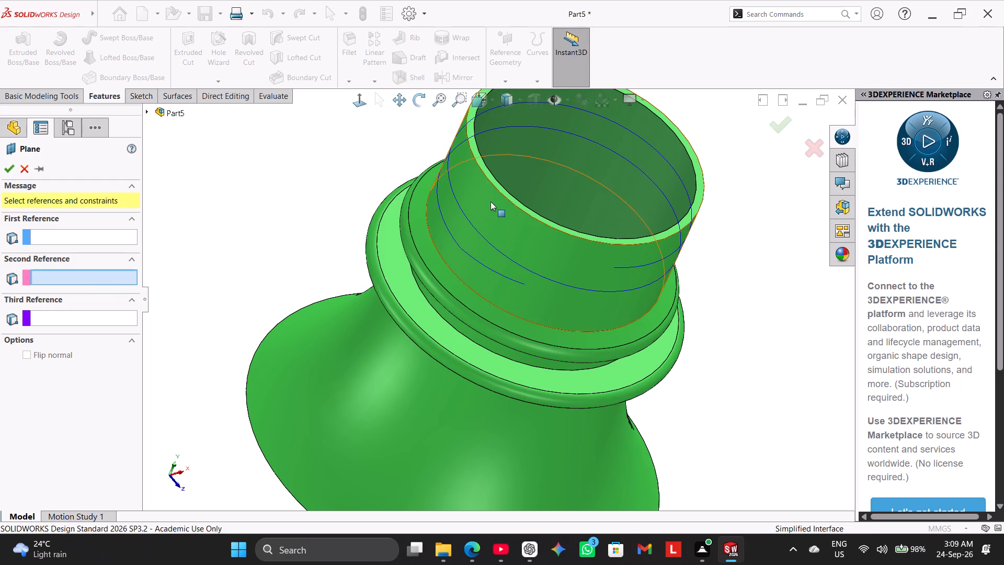
click(497, 184)
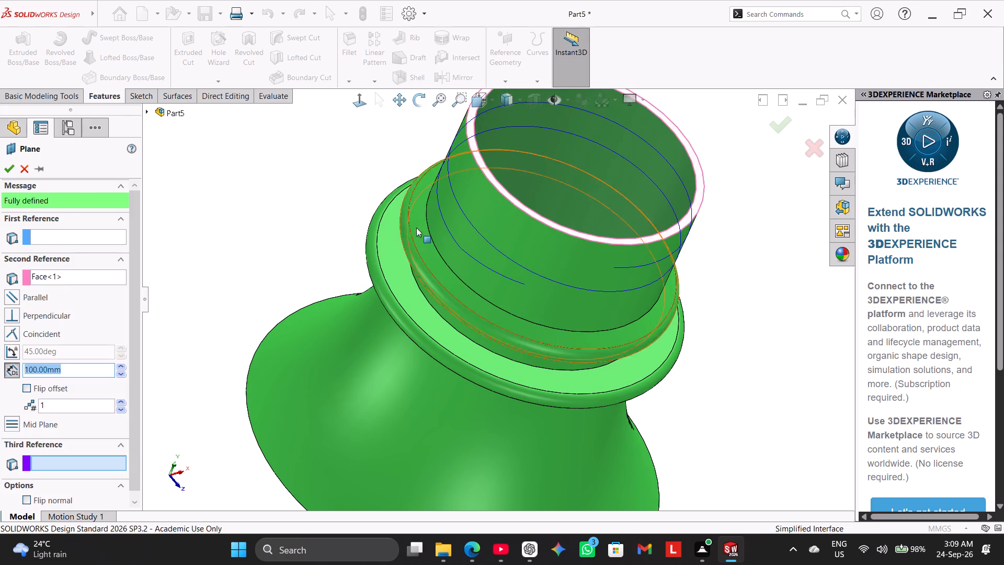
click(614, 268)
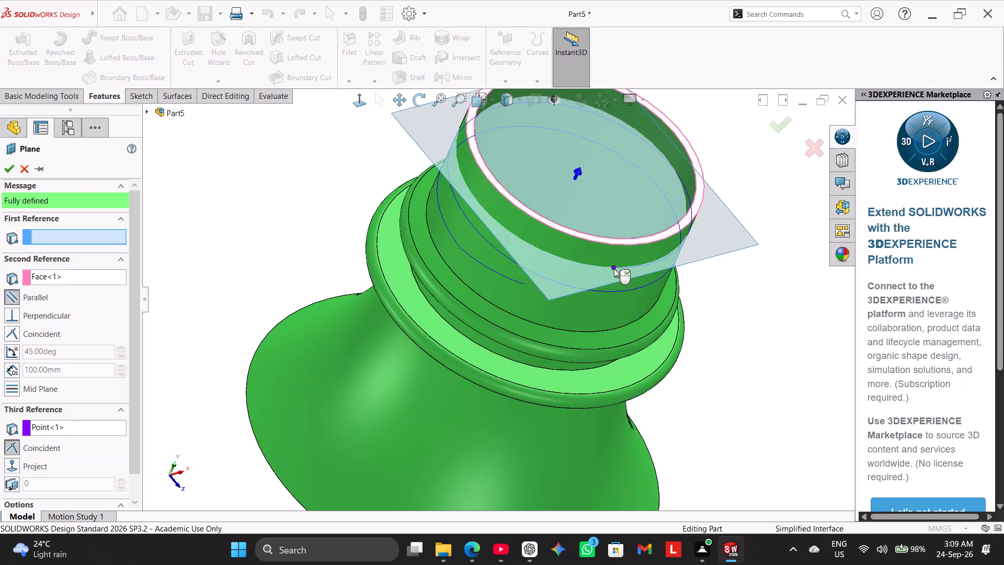
middle_drag(380, 234, 371, 216)
scroll(380, 234, up, 1)
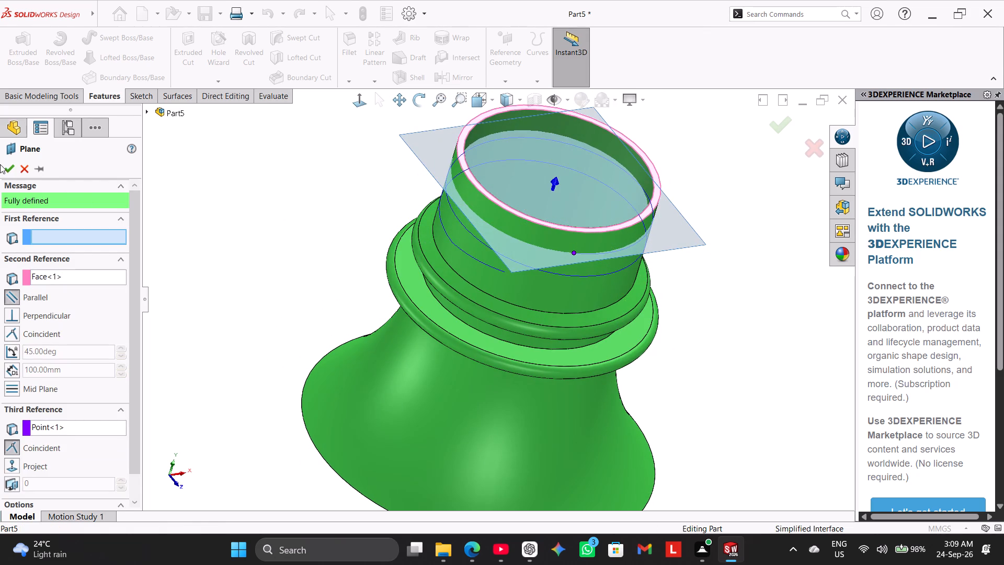
click(3, 165)
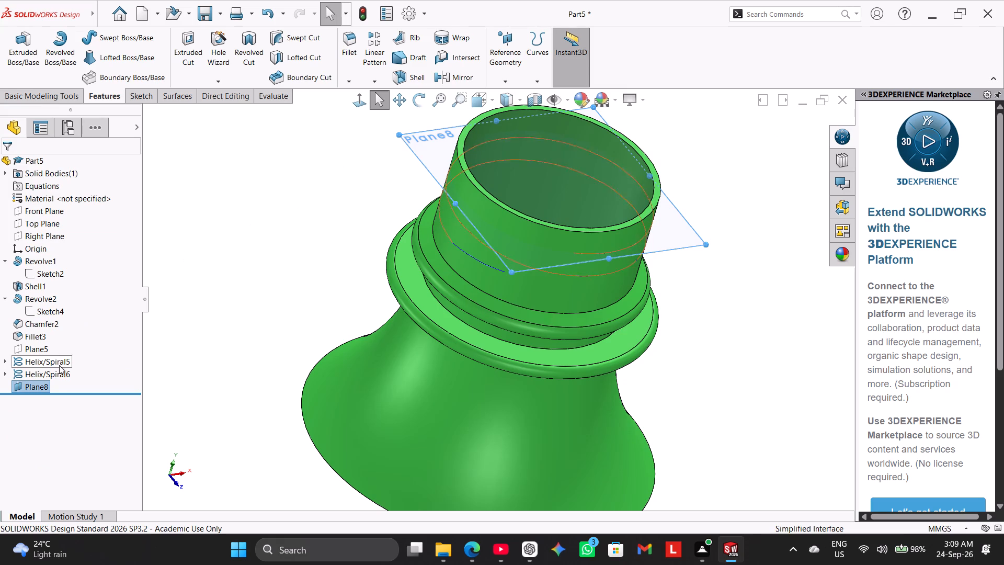
Start a sketch on the new plane and convert the neck's outer top rim edge into a circle.
right_click(37, 386)
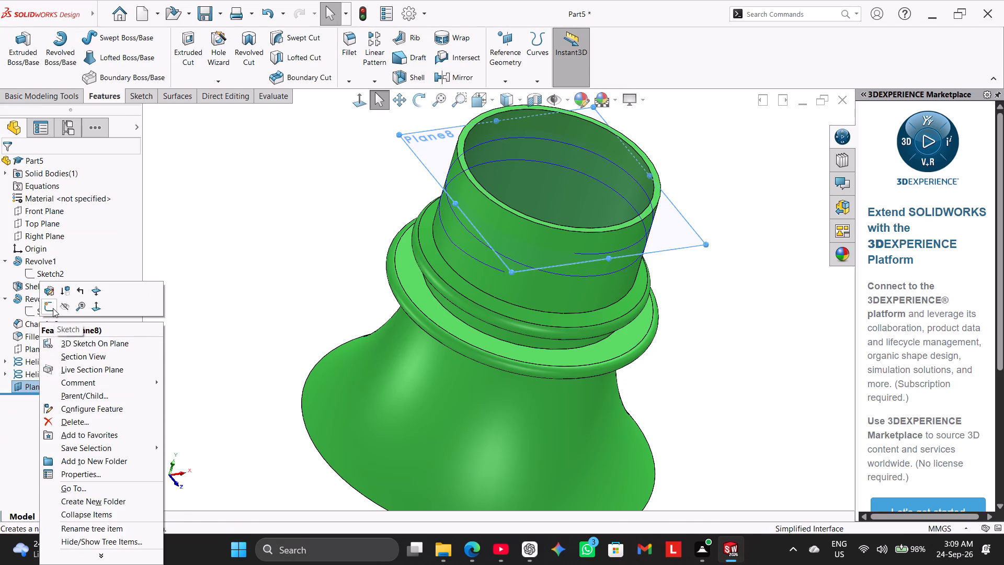
click(53, 308)
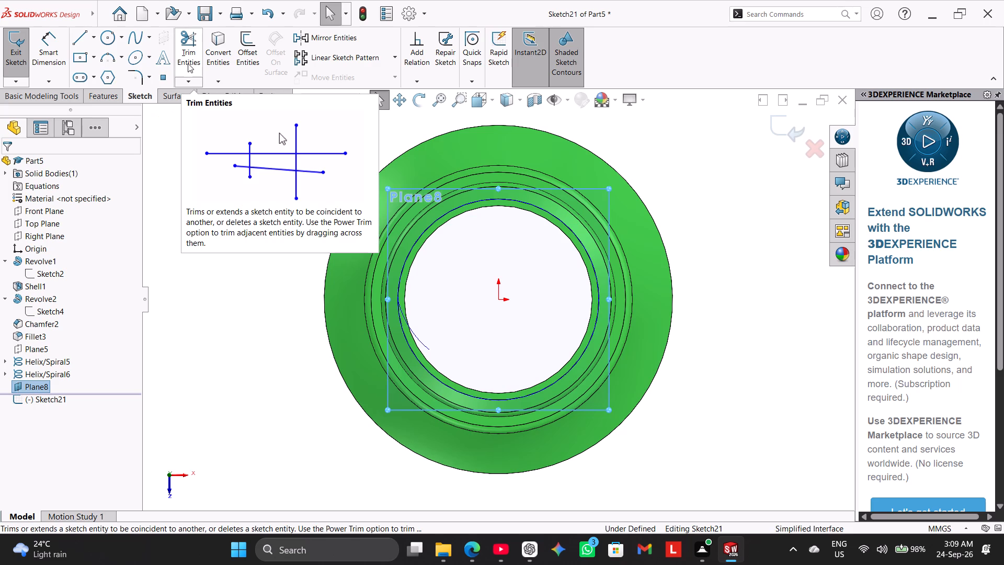
click(214, 49)
middle_drag(241, 184, 258, 179)
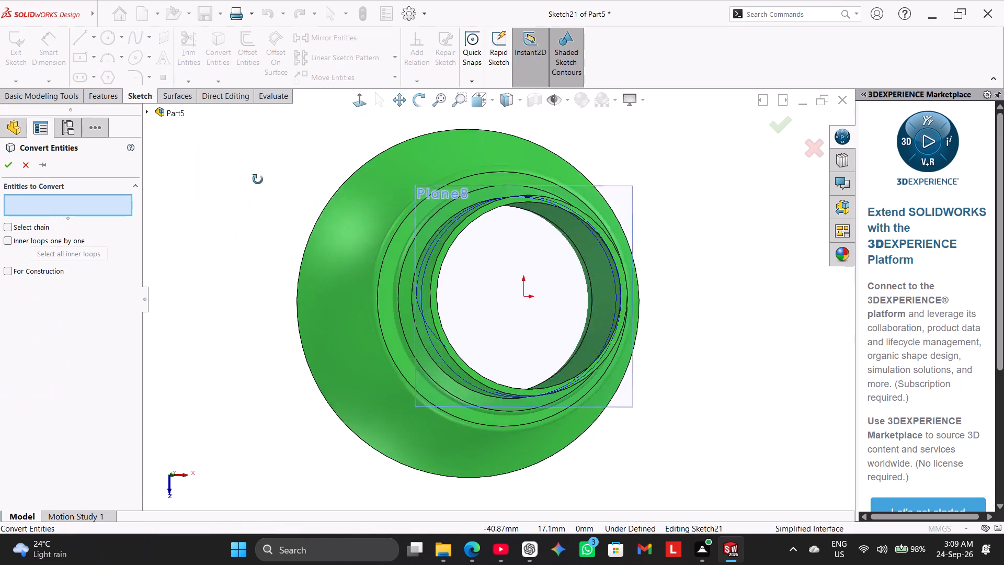
middle_drag(258, 179, 269, 176)
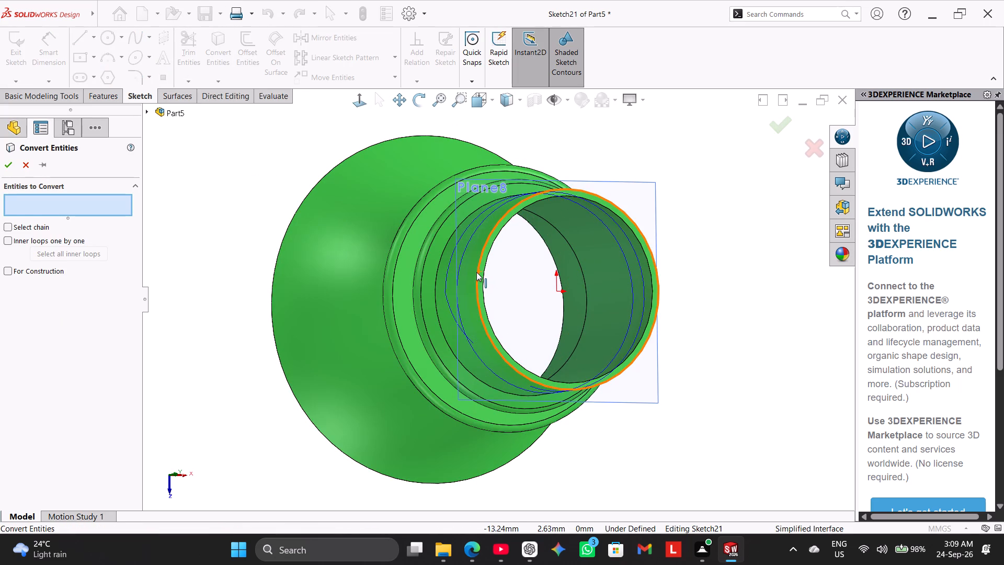
click(476, 272)
click(13, 163)
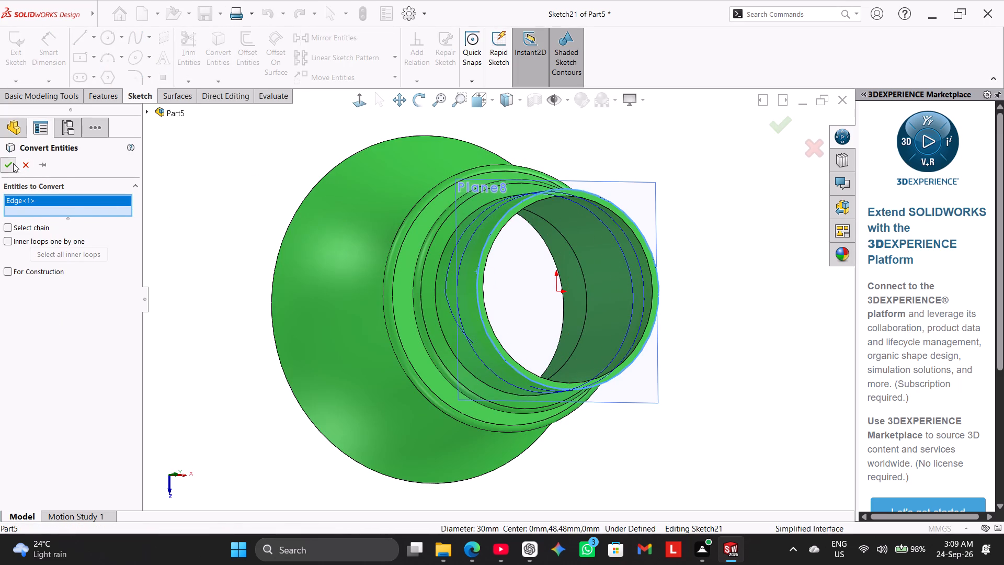
Create a clockwise helix from the converted circle with 4 mm pitch, reversed direction, 0.1 revolutions, 72° start angle and 80° inward taper.
middle_drag(265, 199, 239, 212)
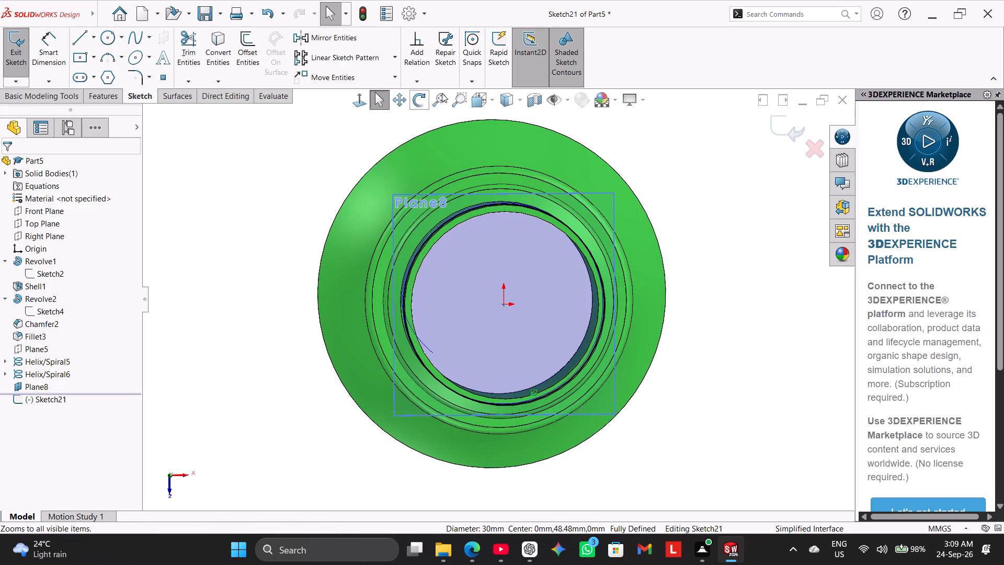
click(368, 104)
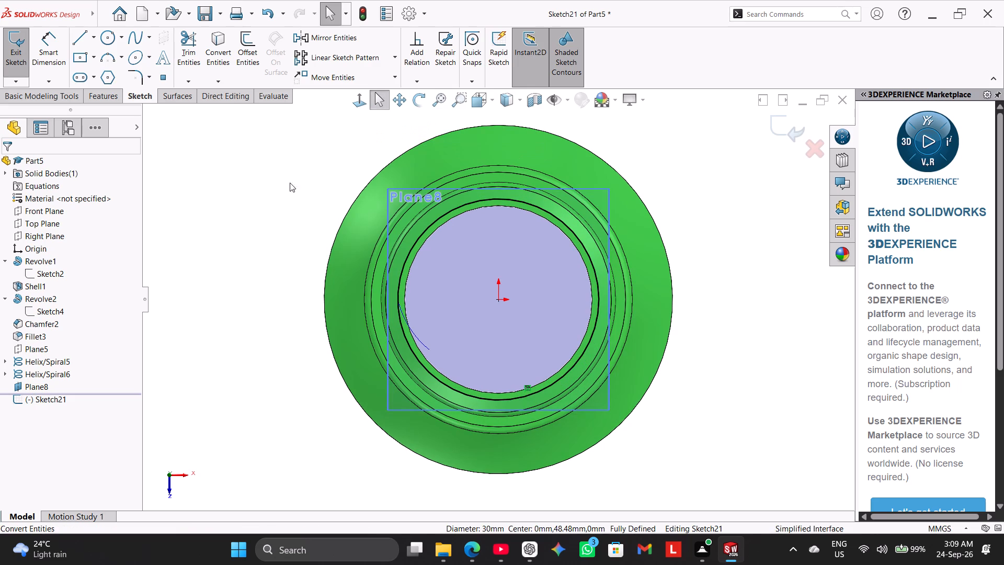
click(105, 100)
click(531, 82)
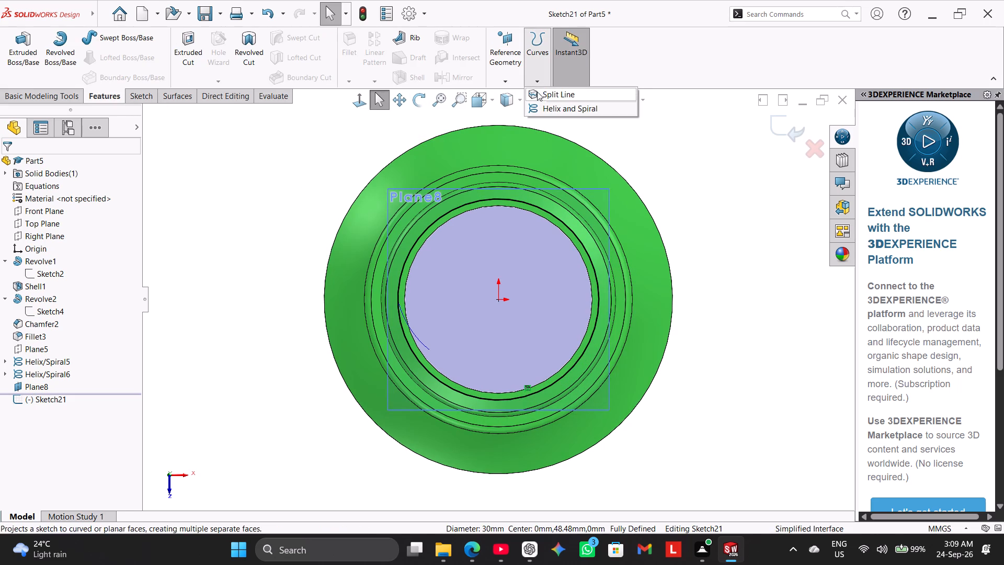
click(550, 109)
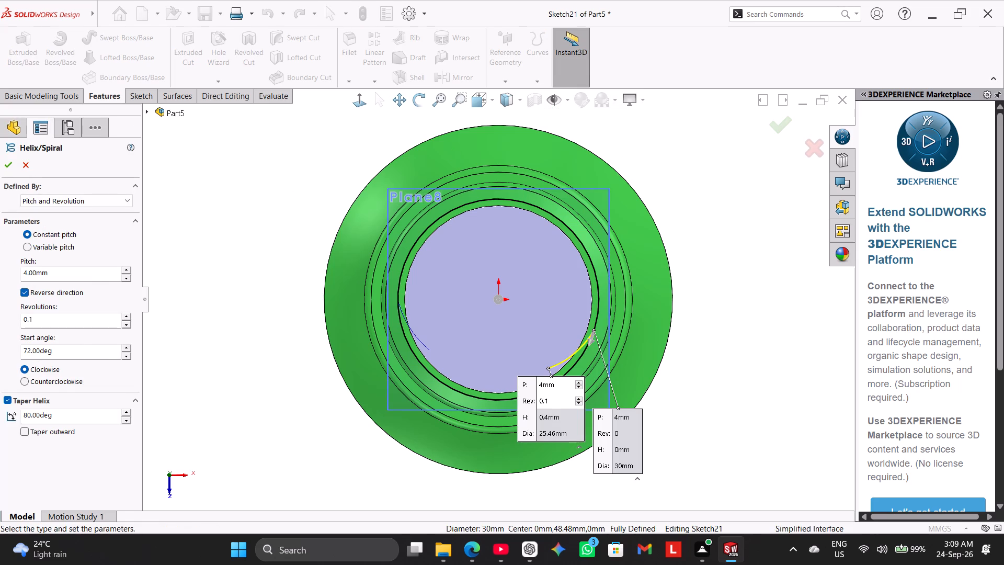
click(6, 169)
Examine how the new tapered upper helix meets the upper end of the main helix on the neck.
middle_drag(255, 296, 255, 211)
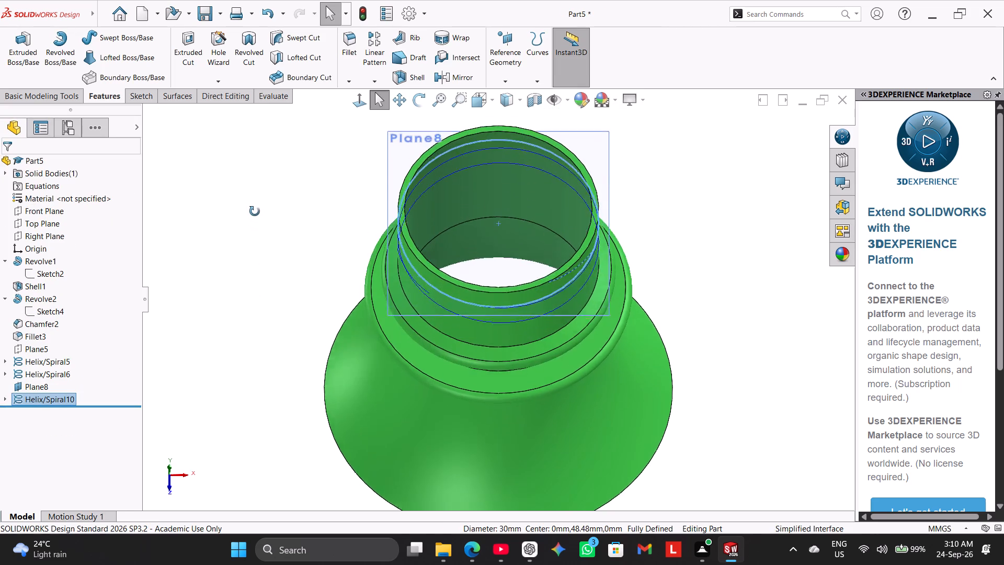
middle_drag(255, 211, 263, 175)
scroll(288, 235, up, 1)
middle_drag(288, 235, 293, 214)
scroll(375, 217, down, 4)
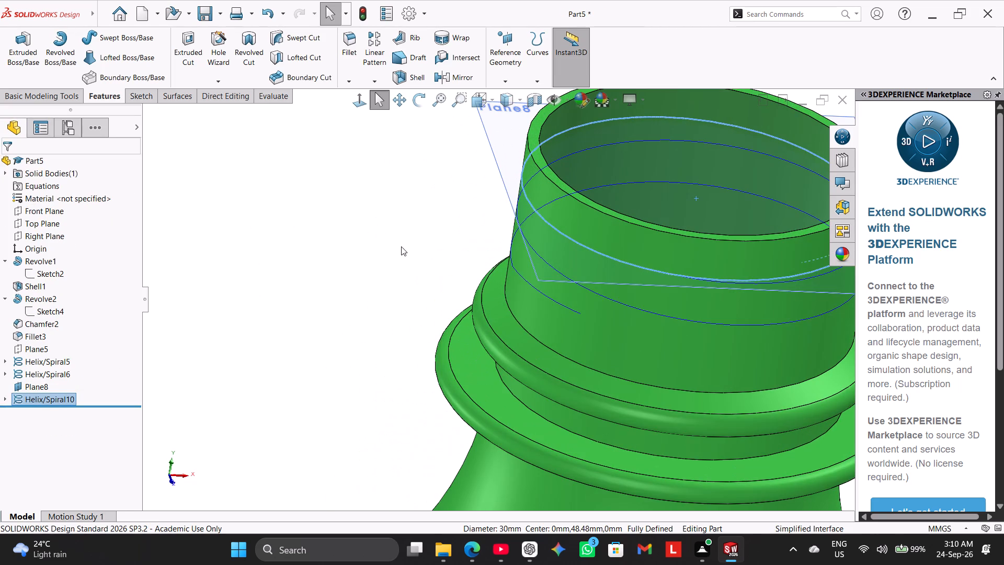
click(349, 250)
middle_drag(649, 272, 639, 230)
scroll(649, 271, up, 1)
scroll(674, 252, down, 4)
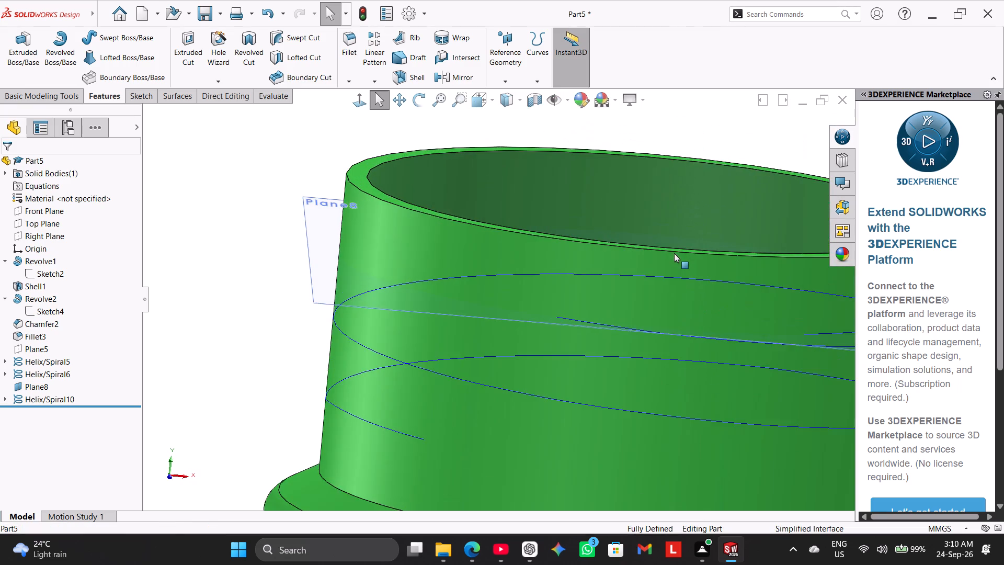
scroll(701, 279, up, 4)
scroll(724, 295, down, 1)
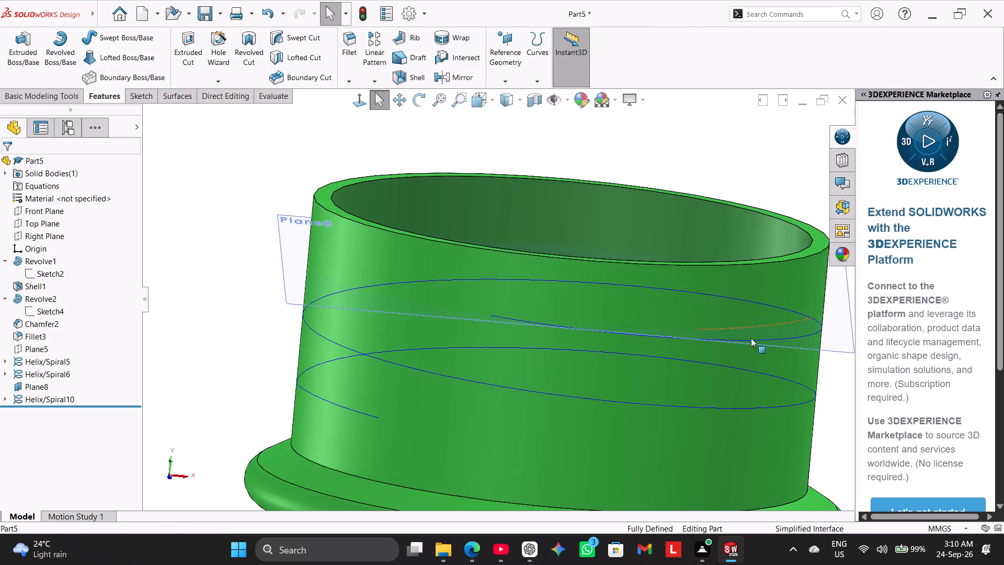
scroll(755, 345, up, 1)
scroll(751, 320, down, 1)
click(800, 370)
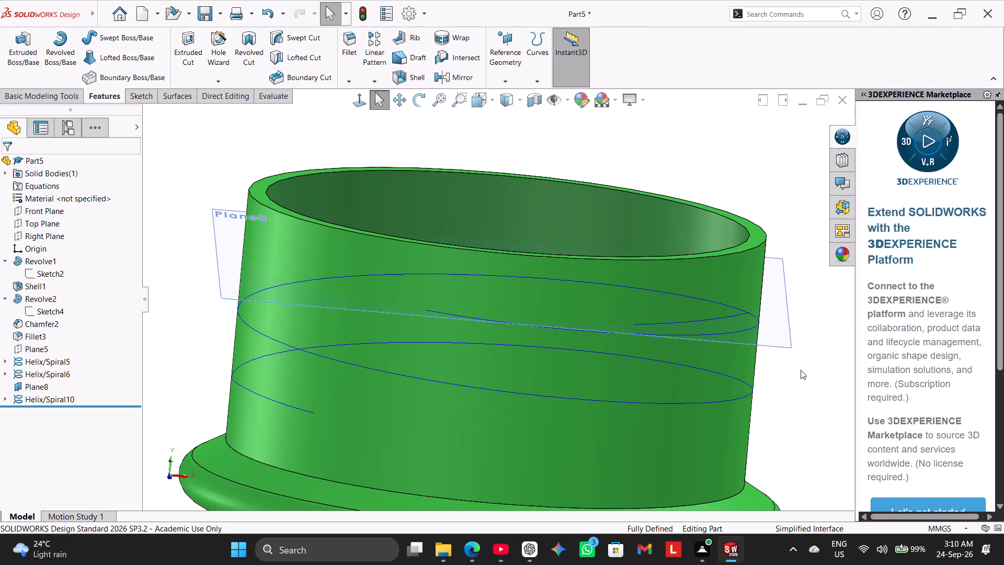
middle_drag(800, 363, 719, 360)
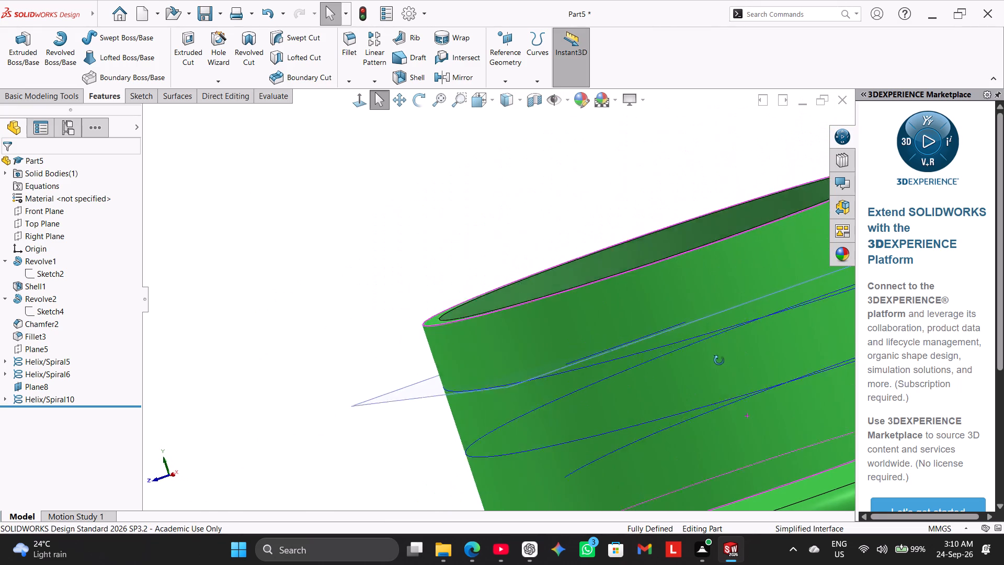
middle_drag(719, 360, 750, 336)
scroll(712, 398, up, 2)
middle_drag(347, 362, 398, 346)
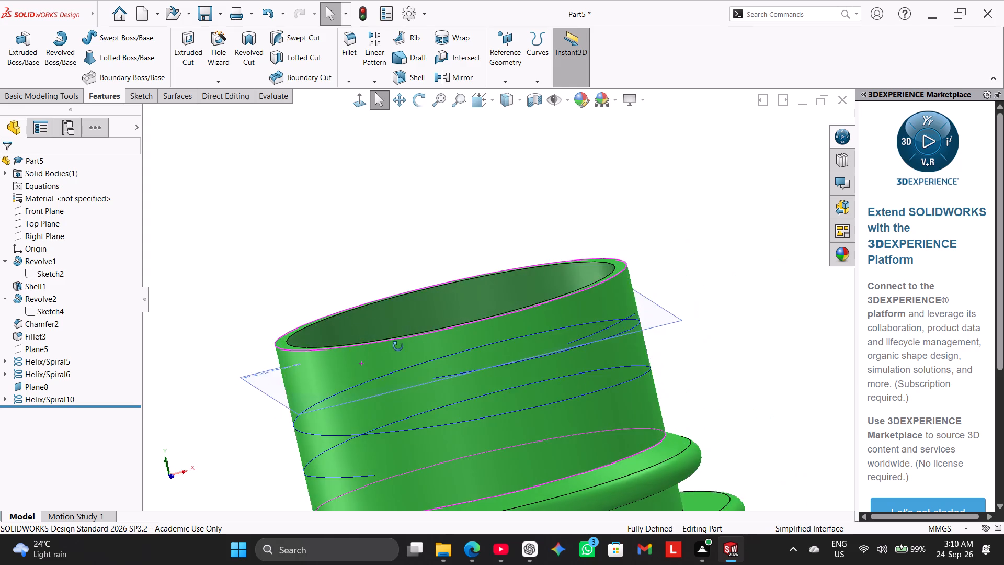
middle_drag(398, 346, 432, 341)
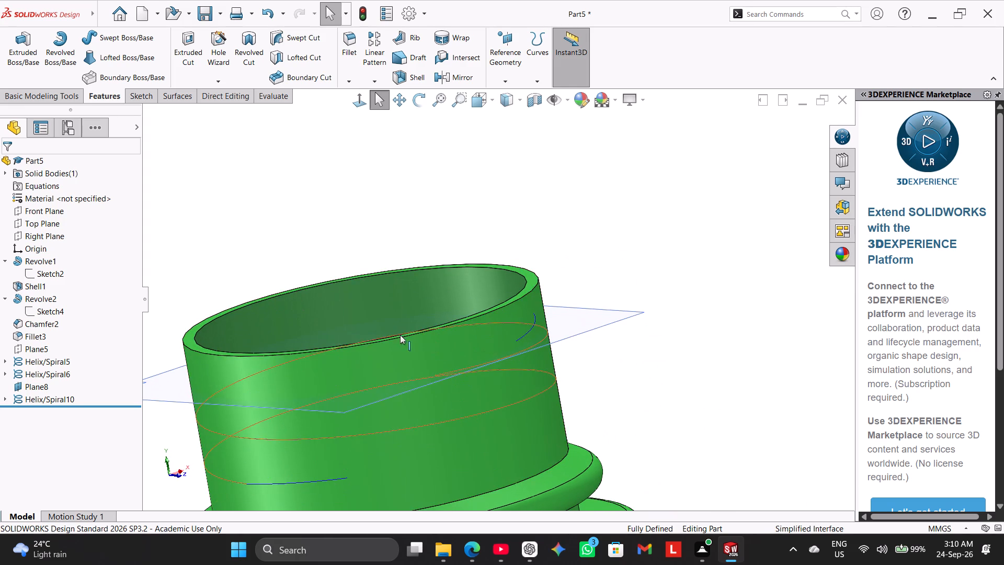
scroll(350, 323, up, 2)
Review the defining parameters of the main helix (Helix/Spiral5) and the lower tapered helix (Helix/Spiral6).
right_click(40, 359)
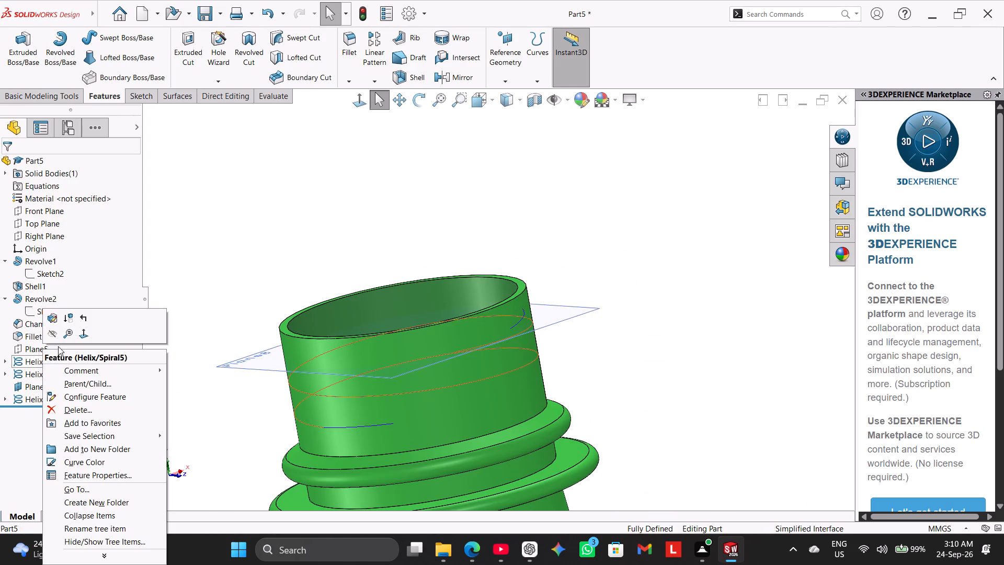
click(53, 320)
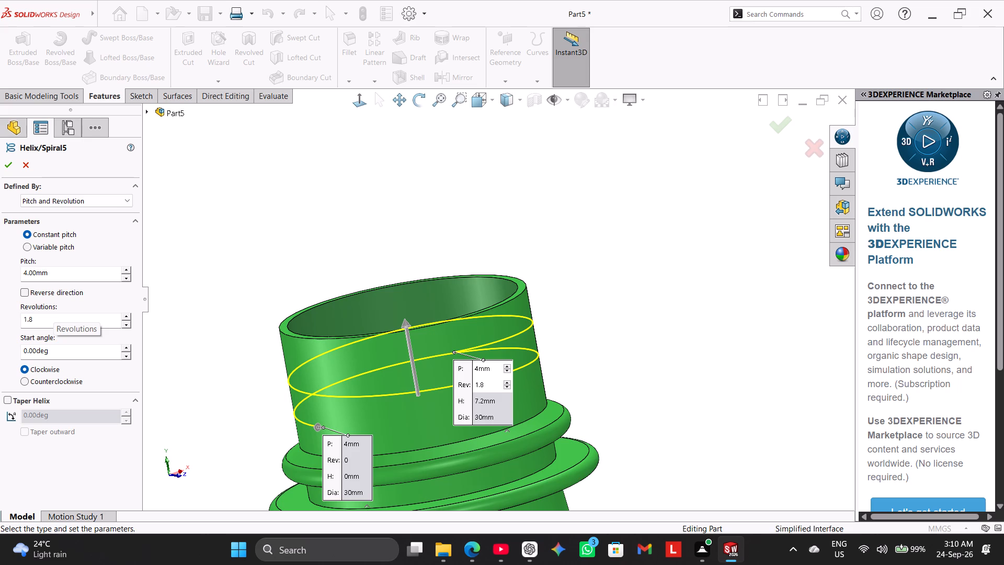
click(4, 161)
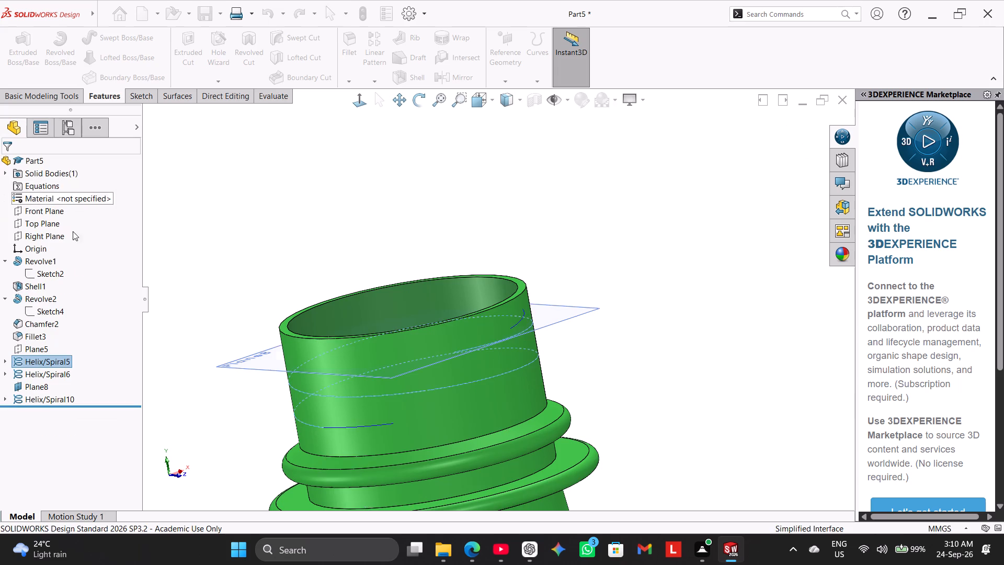
right_click(58, 370)
click(70, 319)
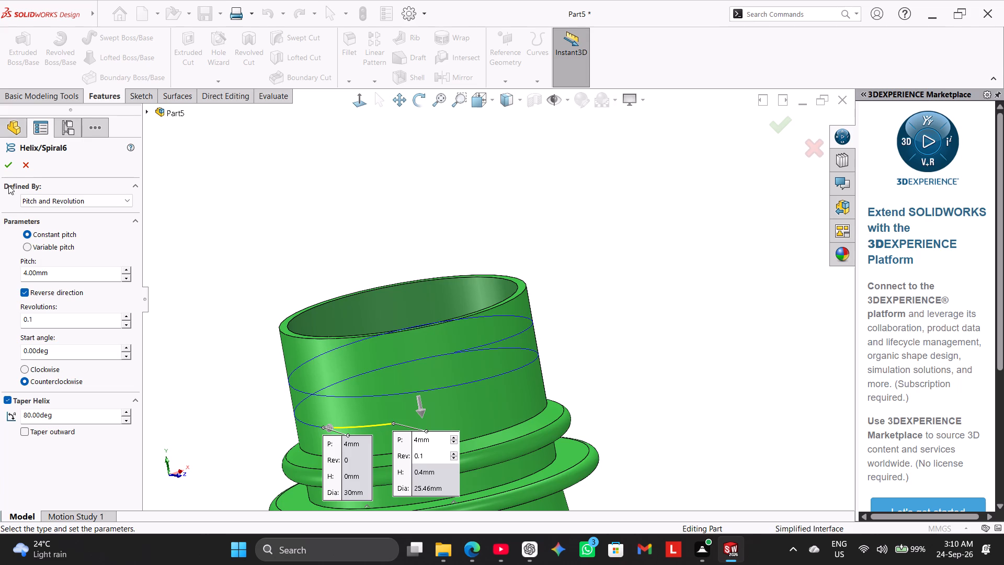
click(8, 169)
Edit the upper tapered helix (Helix/Spiral10) and turn off its reversed direction.
right_click(57, 396)
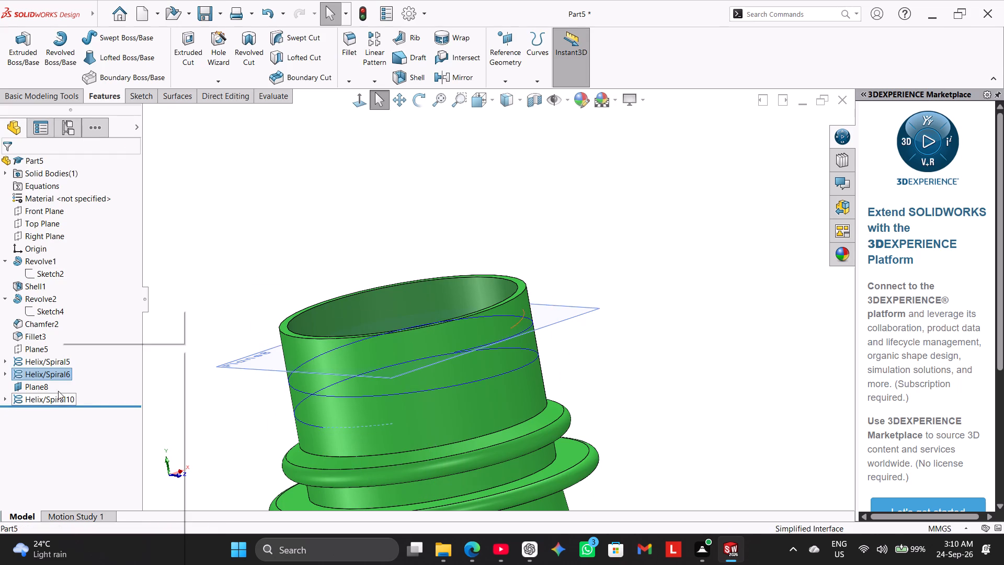
click(65, 319)
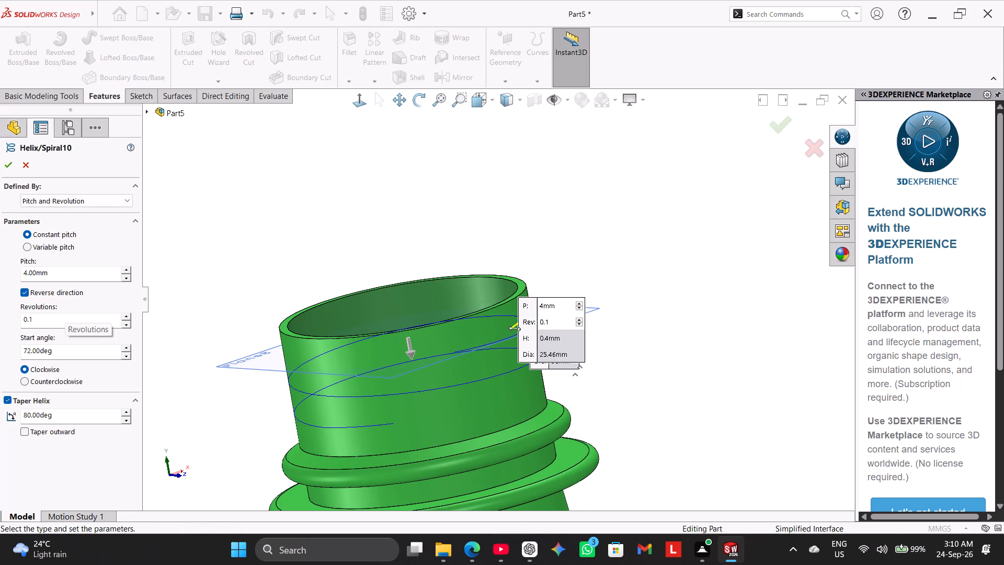
click(24, 290)
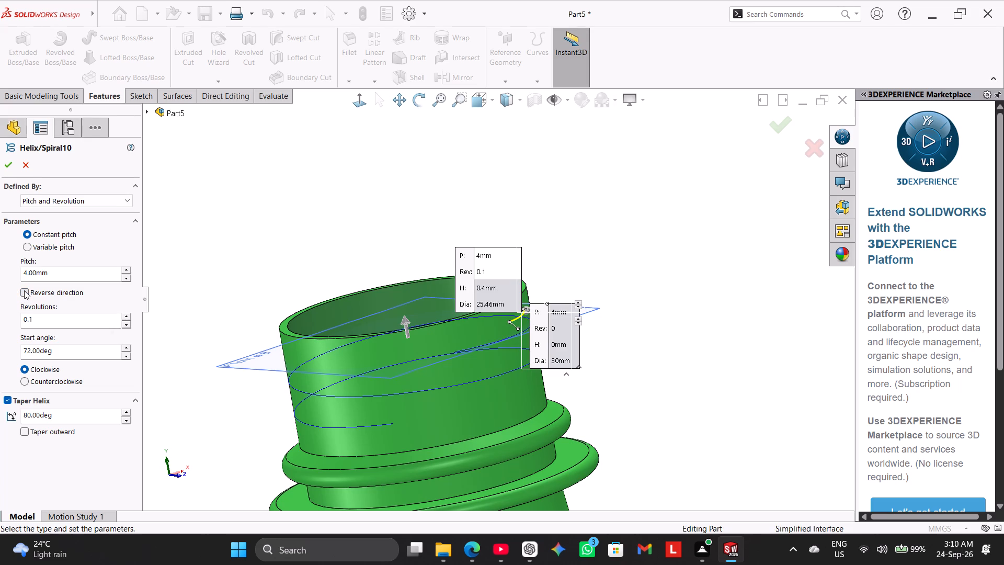
click(8, 167)
Examine the redirected upper tapered helix relative to the main helix and the neck.
middle_drag(237, 334, 250, 363)
scroll(249, 354, up, 2)
middle_drag(196, 303, 210, 302)
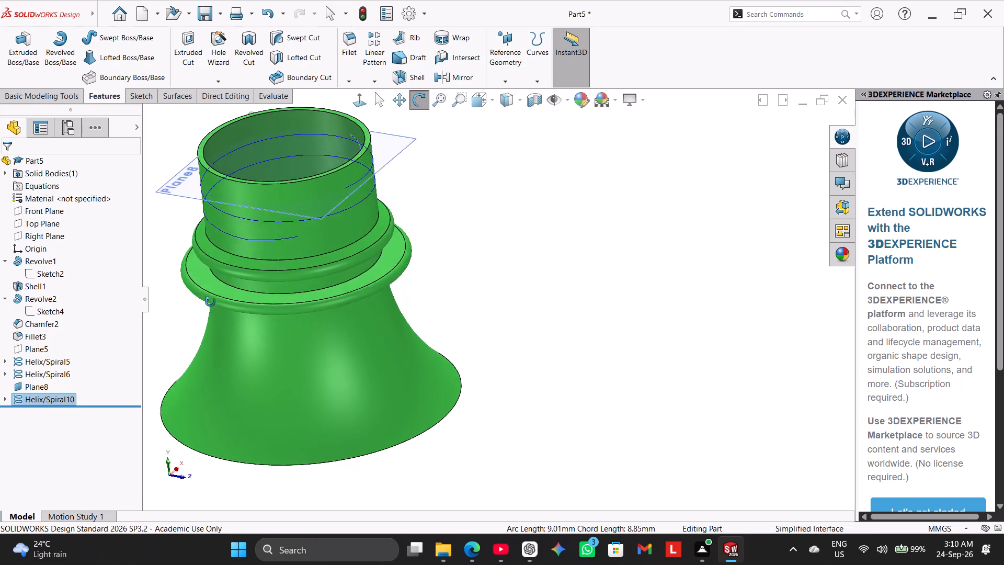
middle_drag(210, 302, 187, 275)
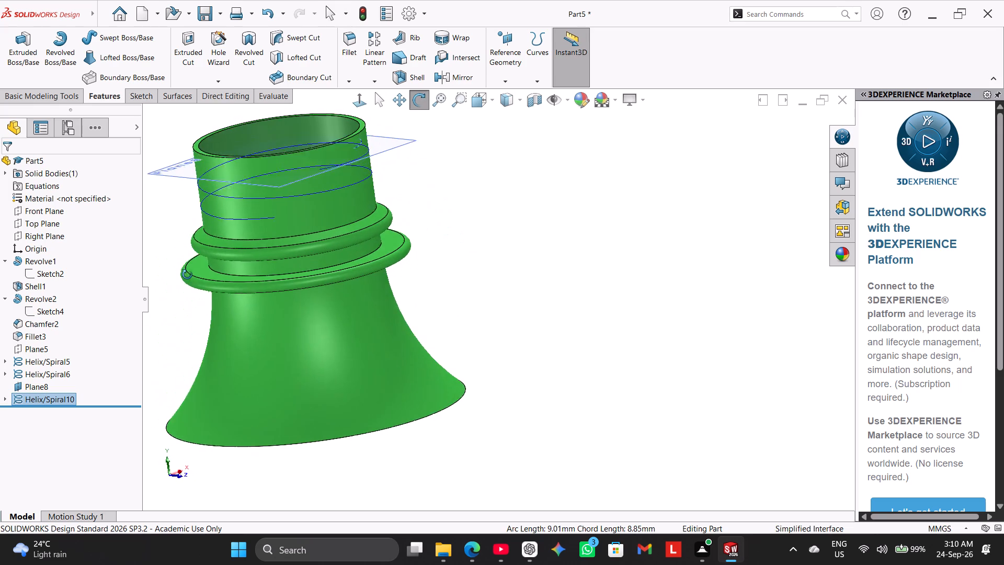
middle_drag(187, 275, 179, 265)
scroll(334, 204, down, 2)
scroll(359, 222, up, 1)
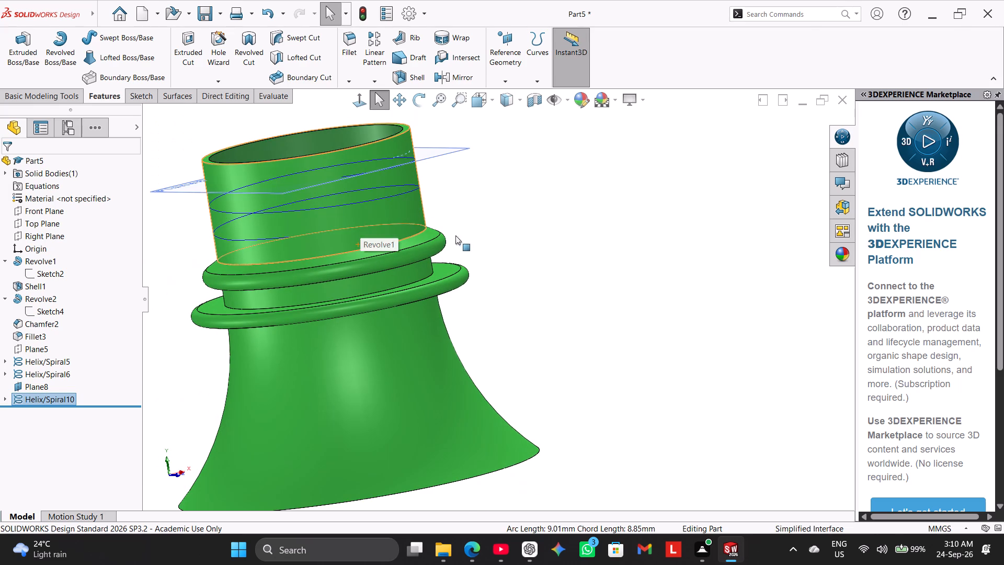
click(518, 211)
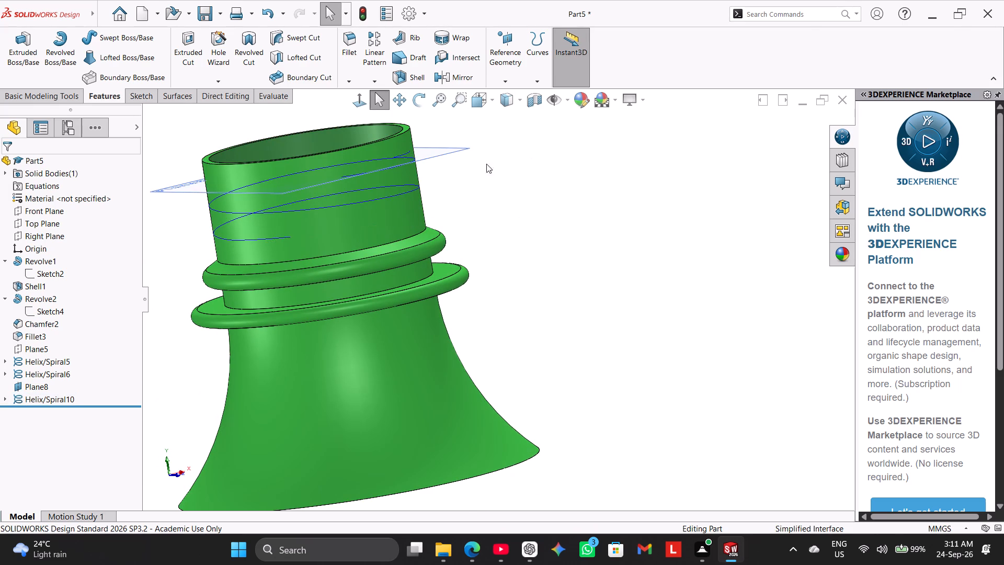
Hide Plane8, the reference plane at the main helix's upper end.
right_click(443, 146)
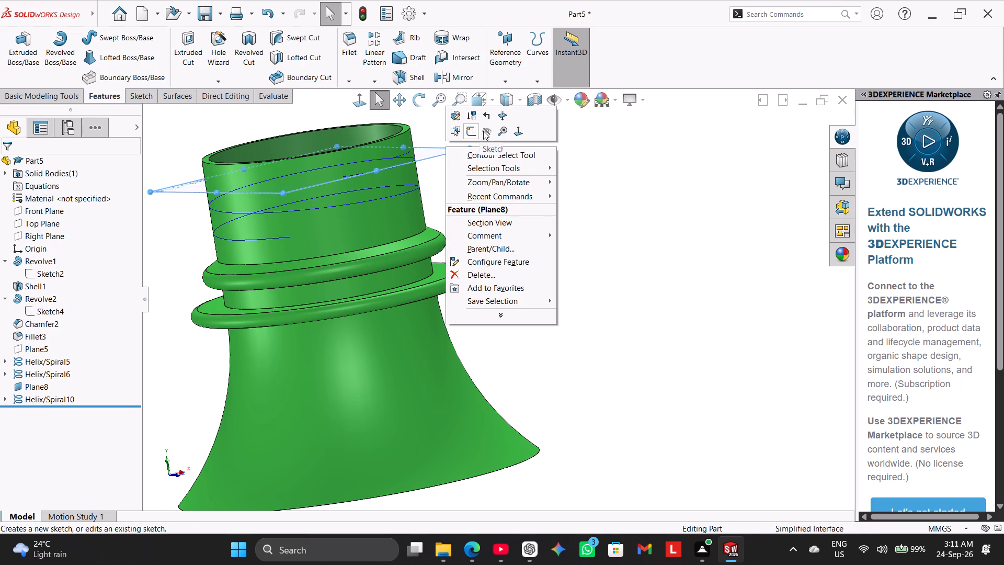
click(483, 131)
Create a composite curve using the main helix (Helix/Spiral5) on the neck as the entity to join.
middle_drag(475, 144, 439, 204)
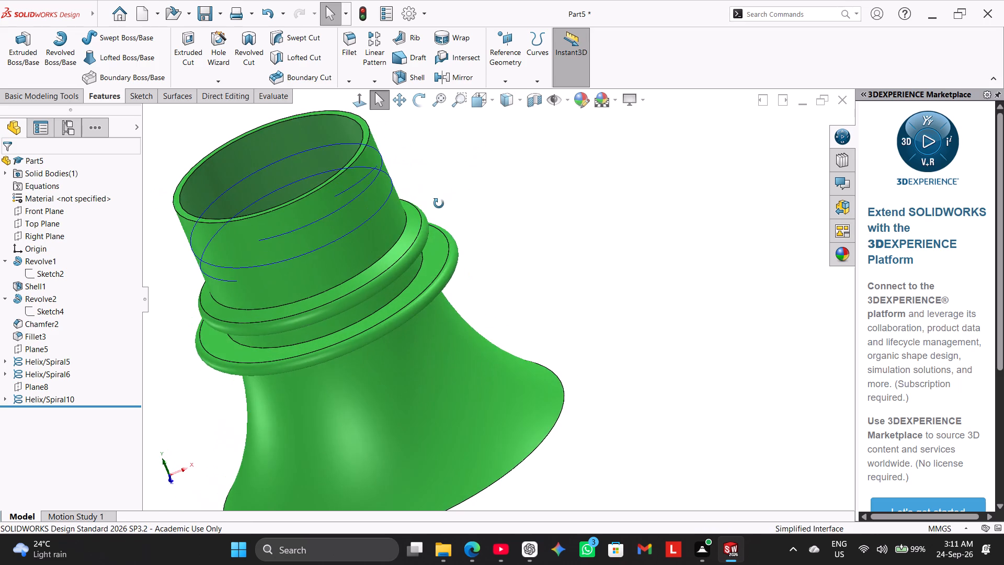
middle_drag(439, 204, 410, 203)
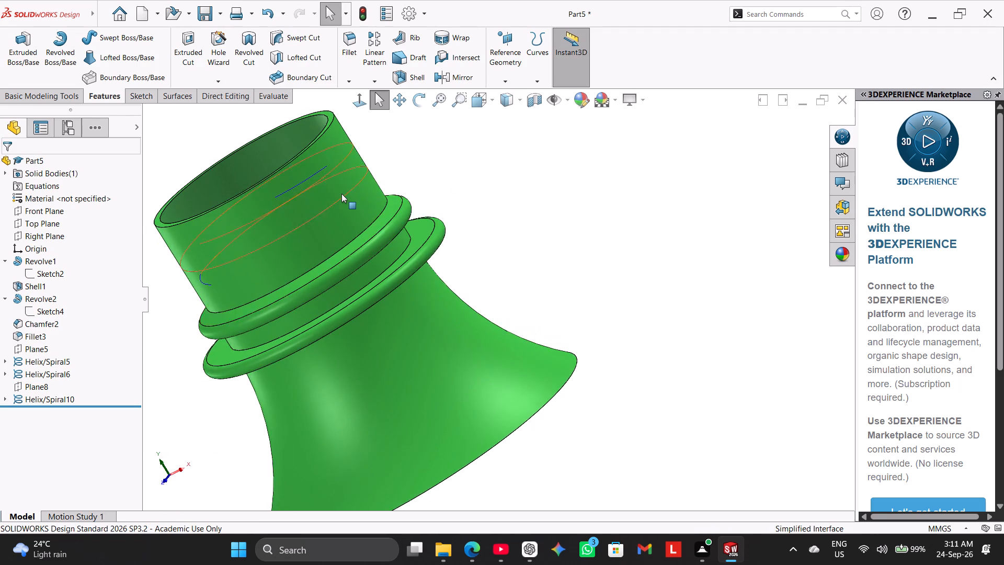
scroll(341, 194, down, 4)
middle_drag(343, 194, 431, 251)
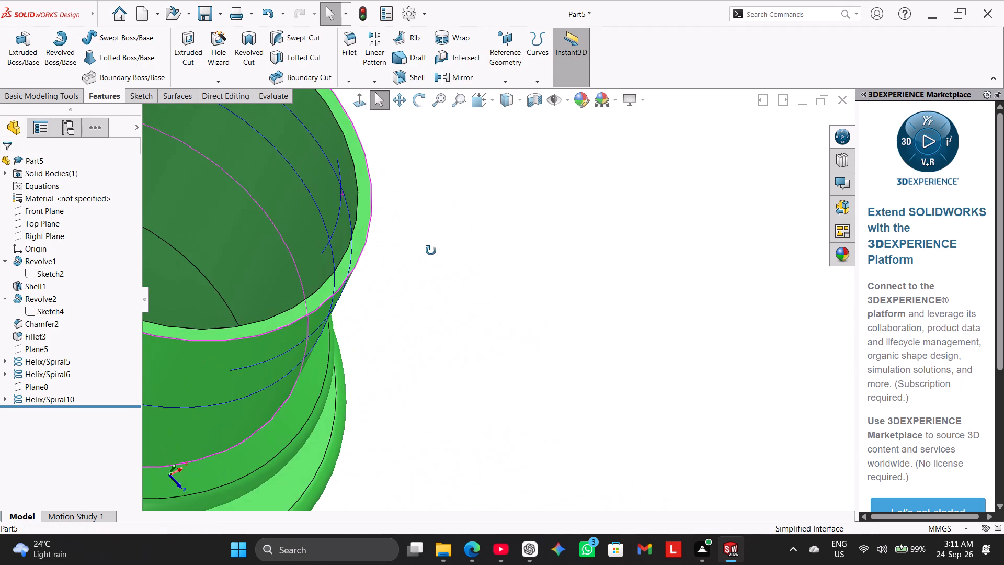
middle_drag(431, 251, 370, 223)
scroll(368, 217, up, 3)
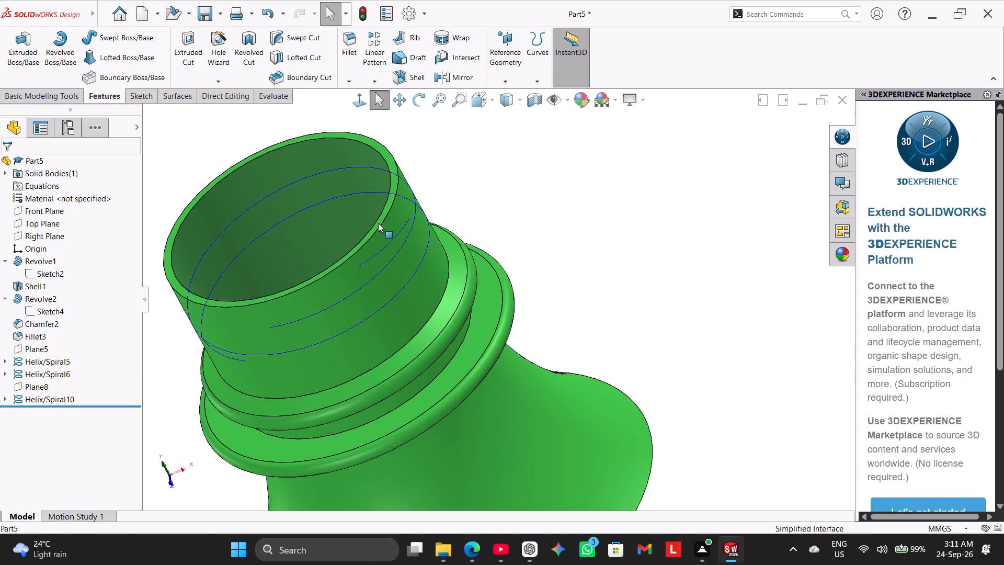
click(542, 85)
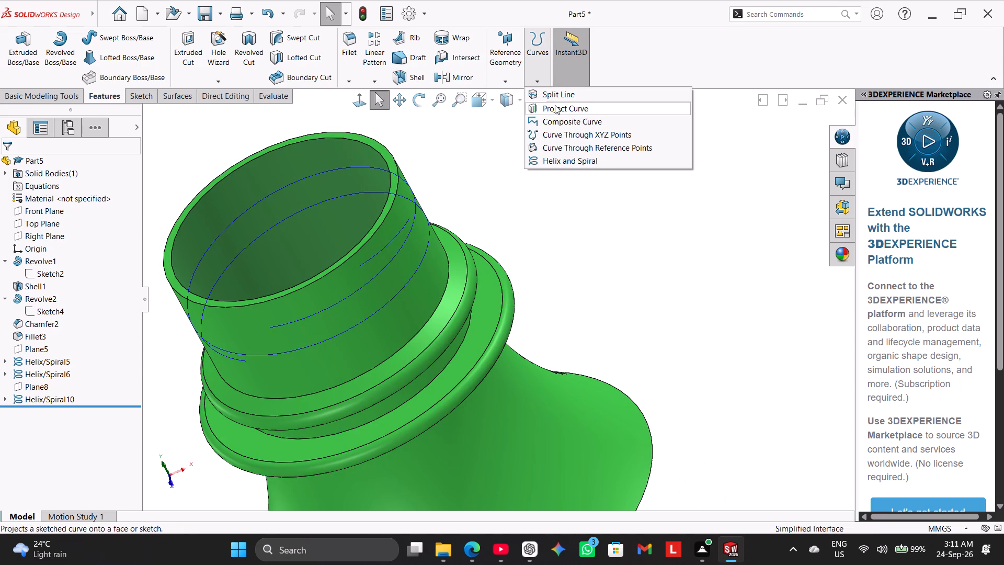
click(559, 117)
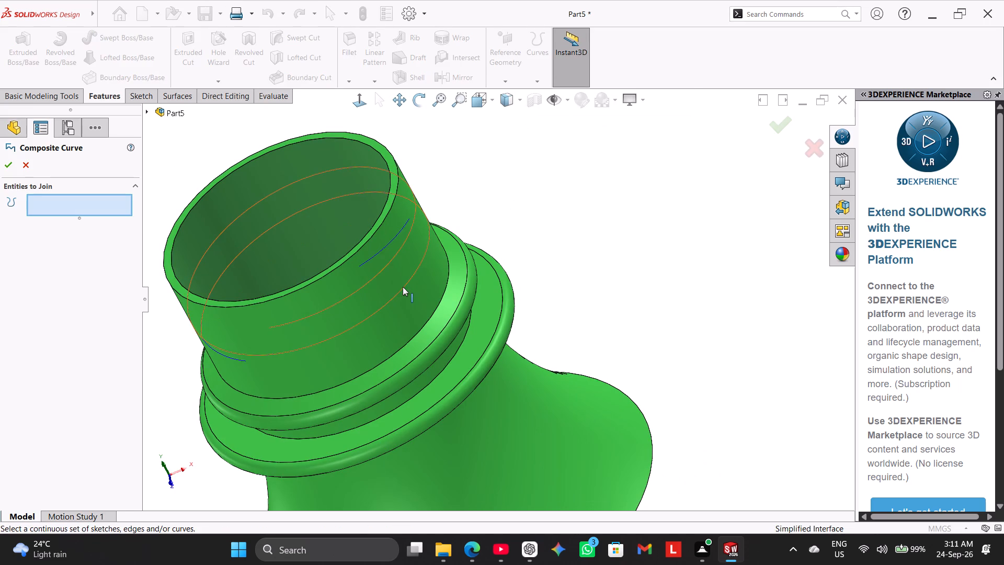
click(403, 287)
middle_drag(470, 215, 478, 209)
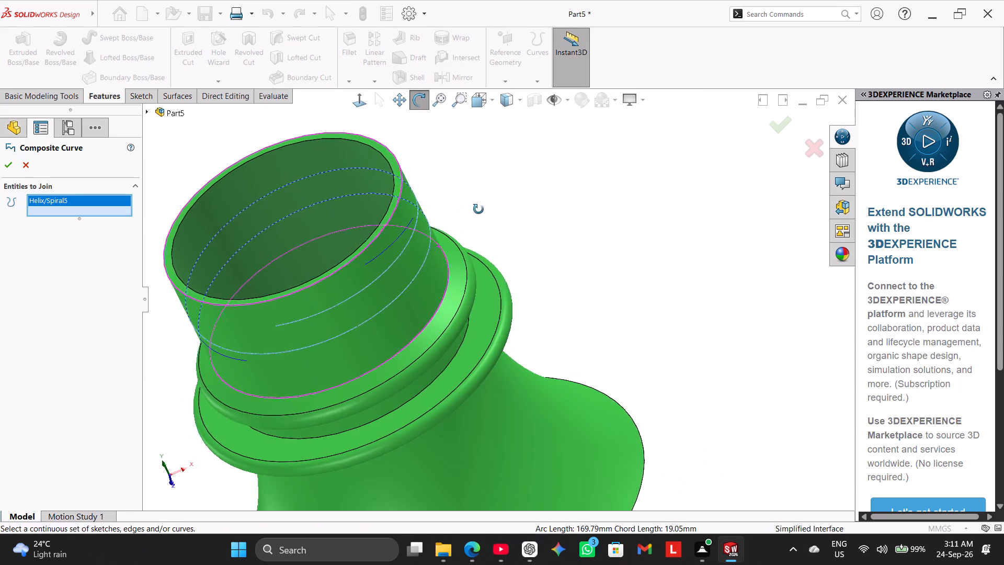
middle_drag(478, 209, 534, 167)
middle_drag(515, 201, 516, 206)
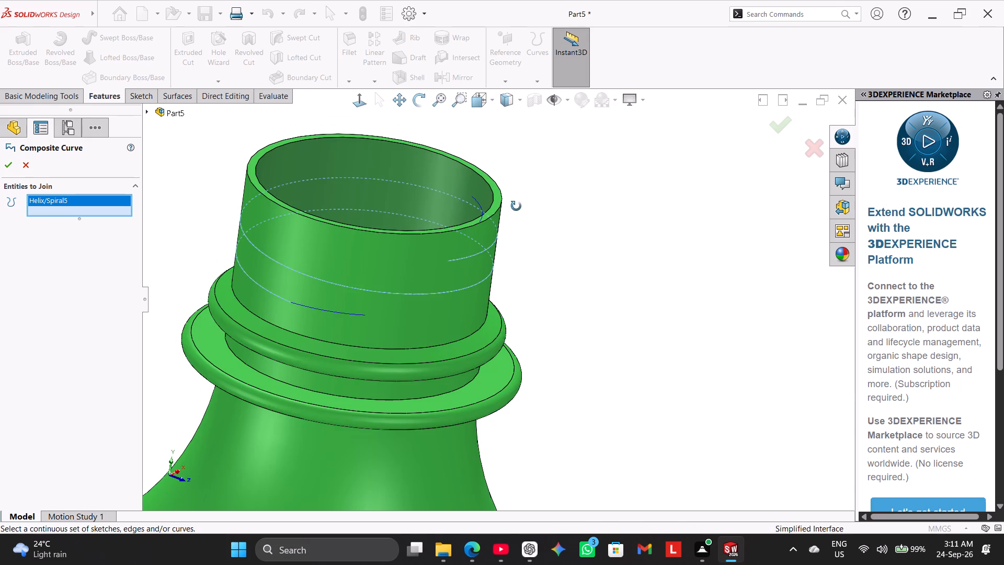
middle_drag(516, 206, 495, 217)
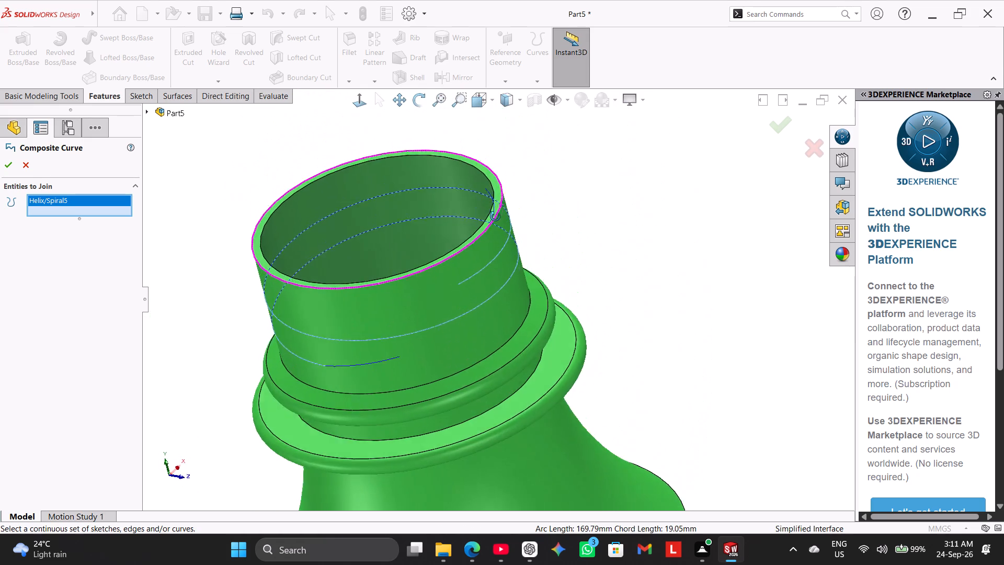
middle_drag(495, 217, 515, 166)
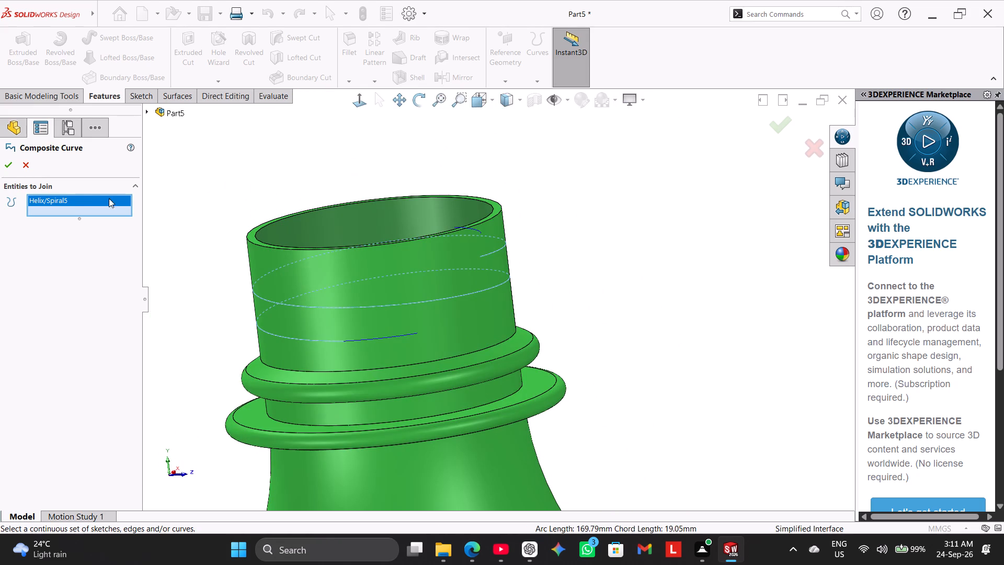
click(10, 169)
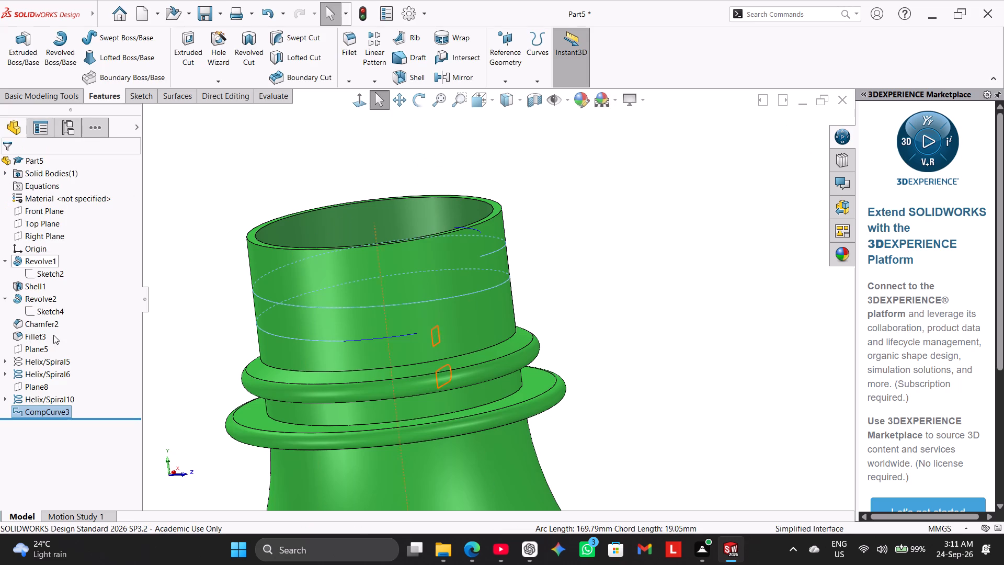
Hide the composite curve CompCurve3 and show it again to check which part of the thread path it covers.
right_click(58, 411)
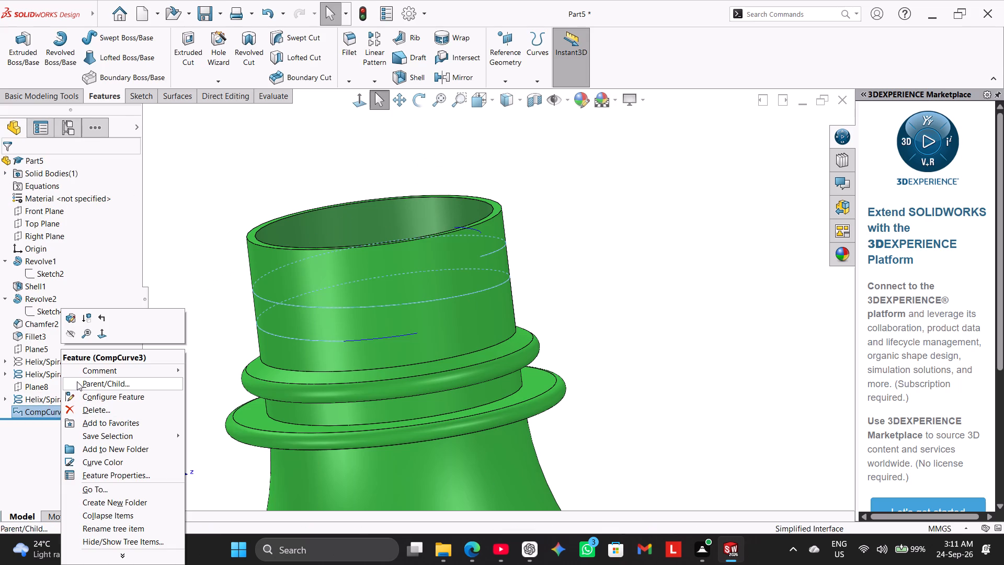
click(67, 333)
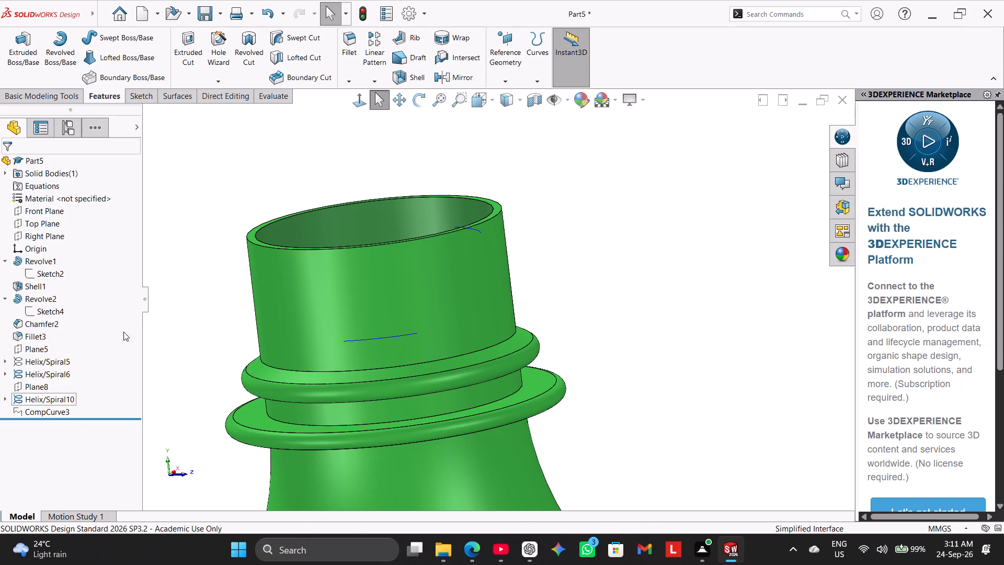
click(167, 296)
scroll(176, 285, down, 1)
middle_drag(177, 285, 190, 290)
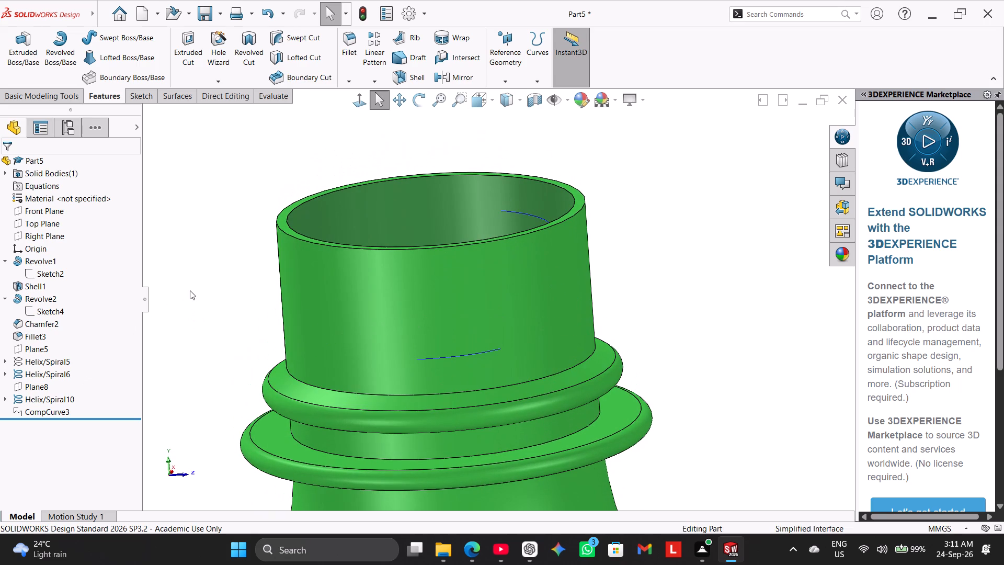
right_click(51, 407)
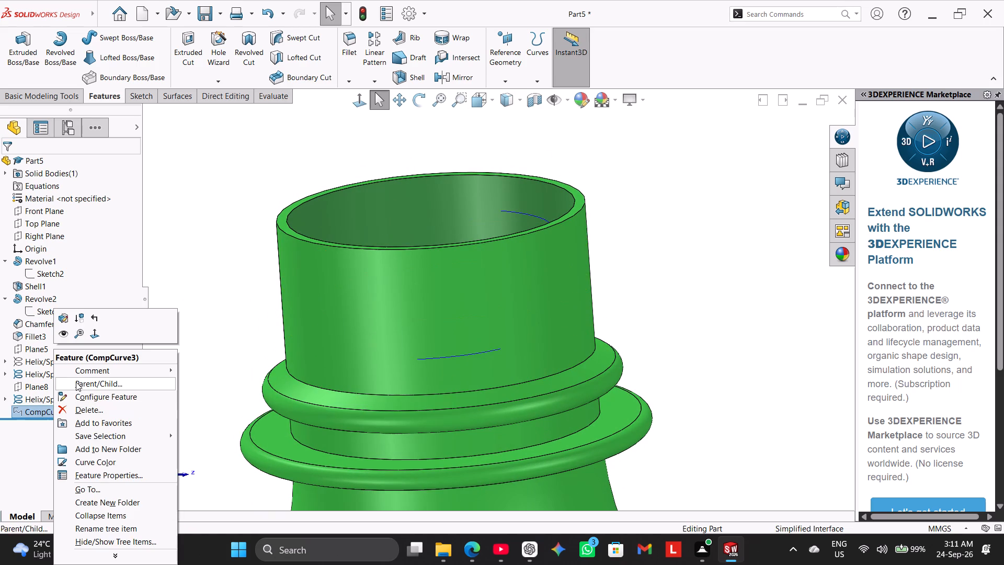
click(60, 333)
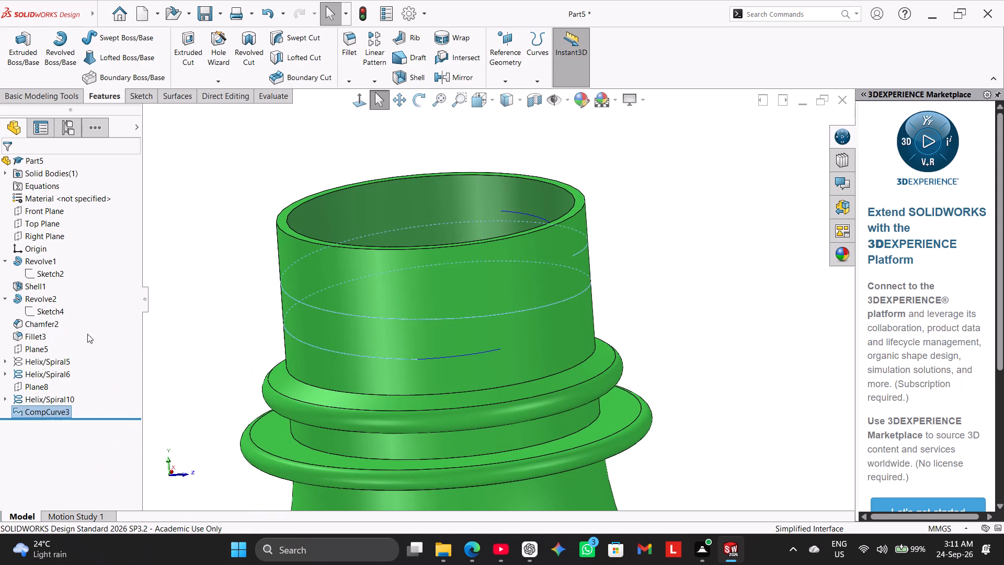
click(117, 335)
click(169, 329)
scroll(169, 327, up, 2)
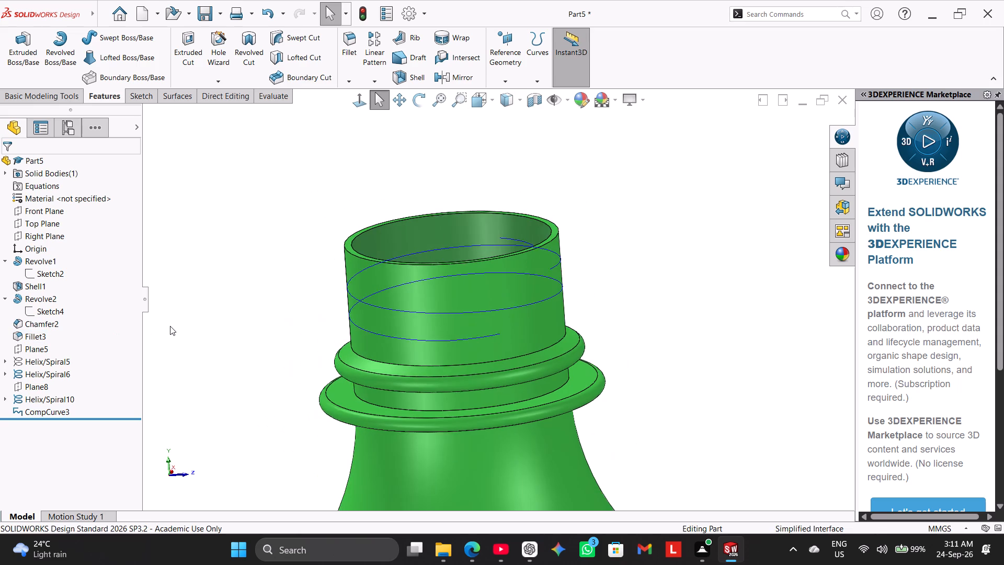
Create a reference plane perpendicular to the lower tapered helix and coincident with its free end point.
right_drag(186, 309, 325, 213)
right_drag(250, 290, 374, 182)
right_drag(320, 278, 326, 268)
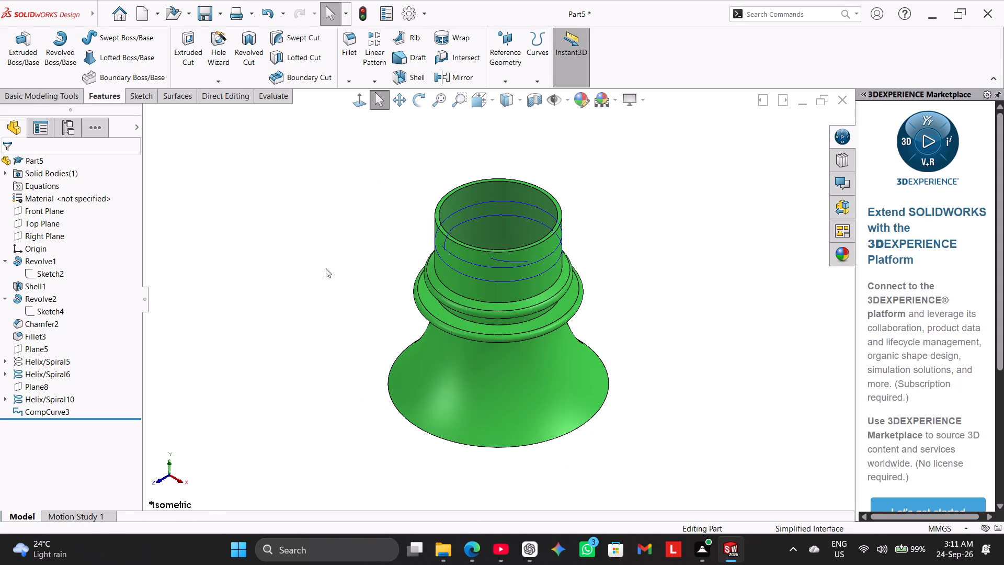
right_drag(326, 268, 365, 223)
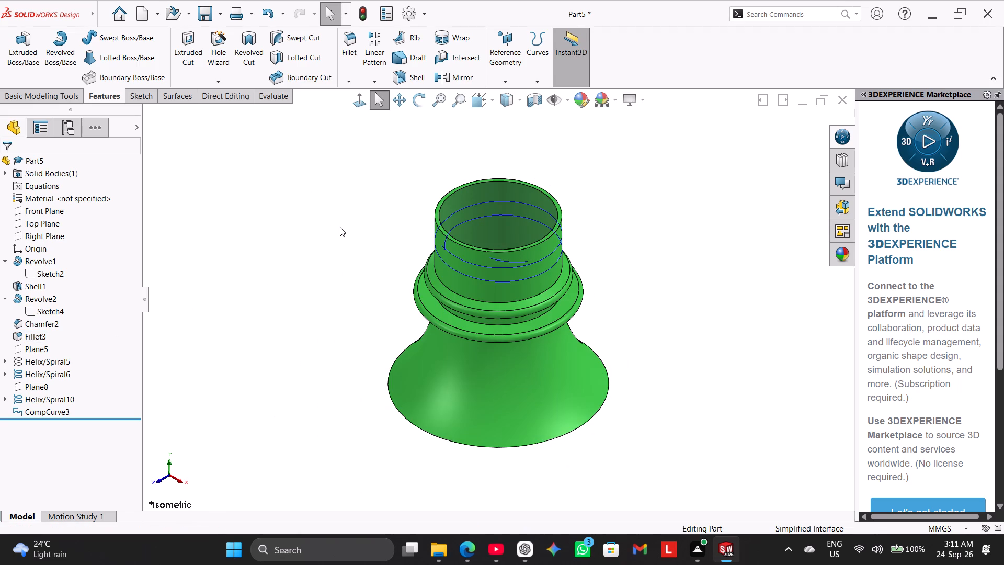
middle_drag(575, 224, 555, 279)
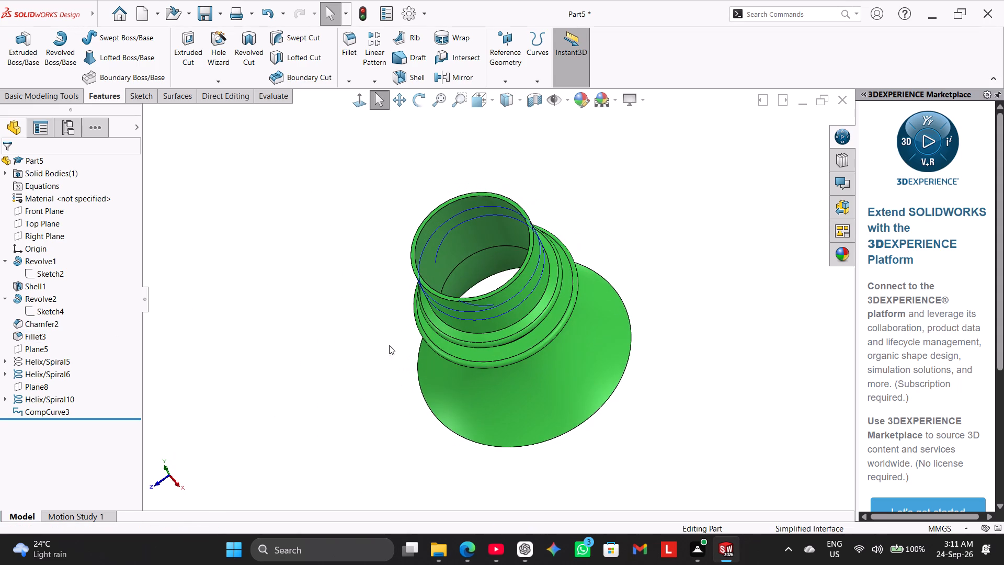
right_drag(330, 351, 385, 244)
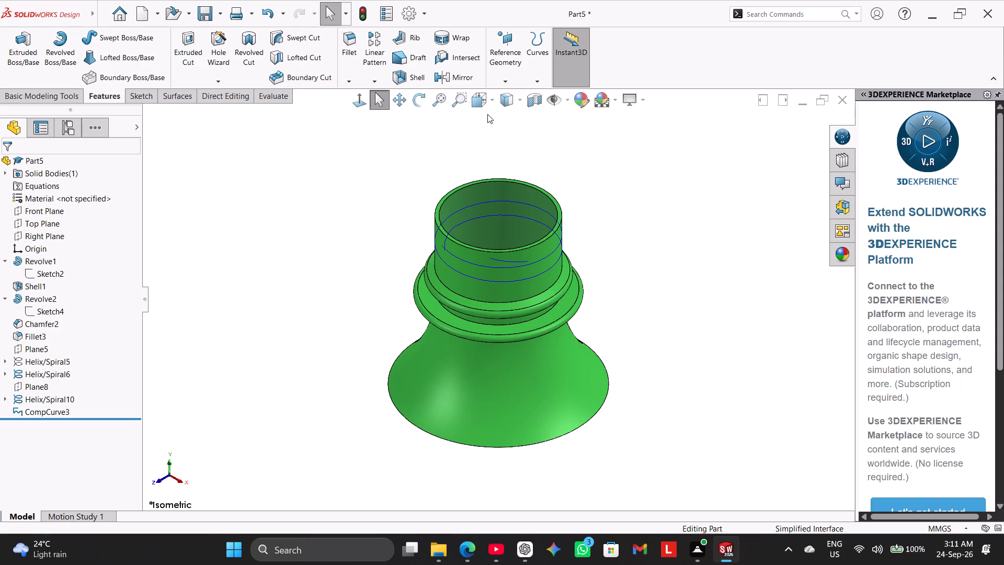
click(499, 83)
click(508, 89)
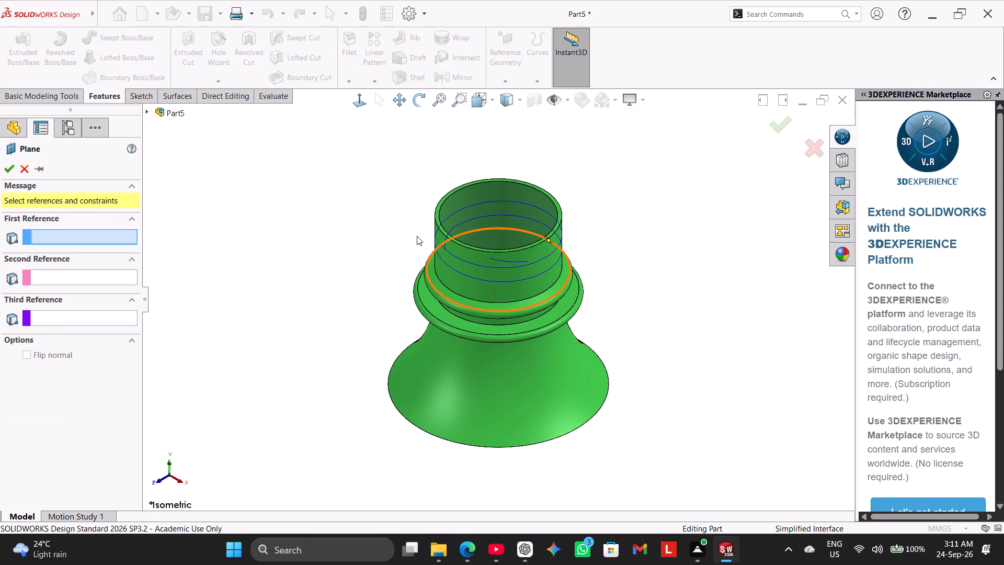
middle_drag(420, 239, 493, 279)
scroll(493, 279, down, 1)
scroll(549, 248, down, 2)
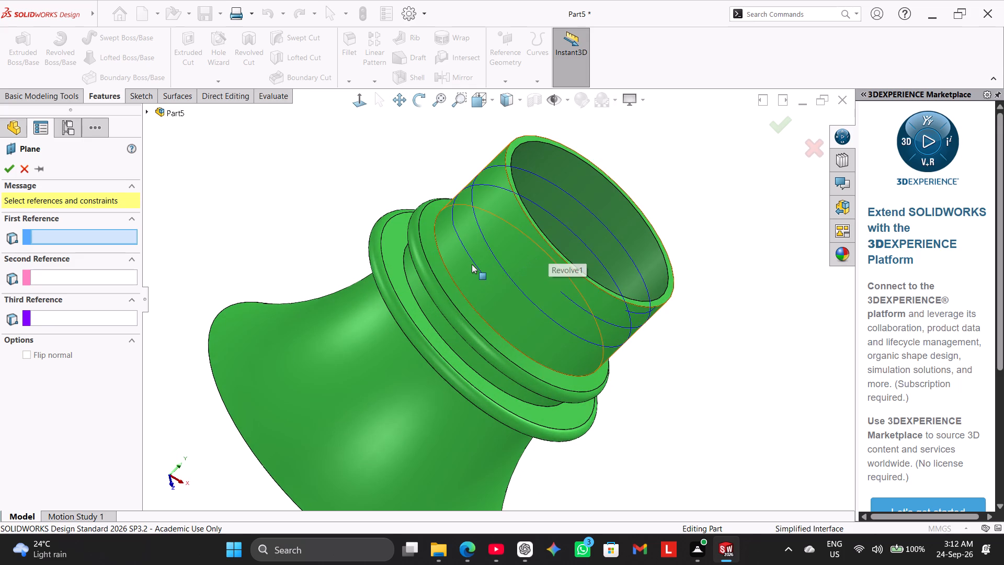
click(470, 258)
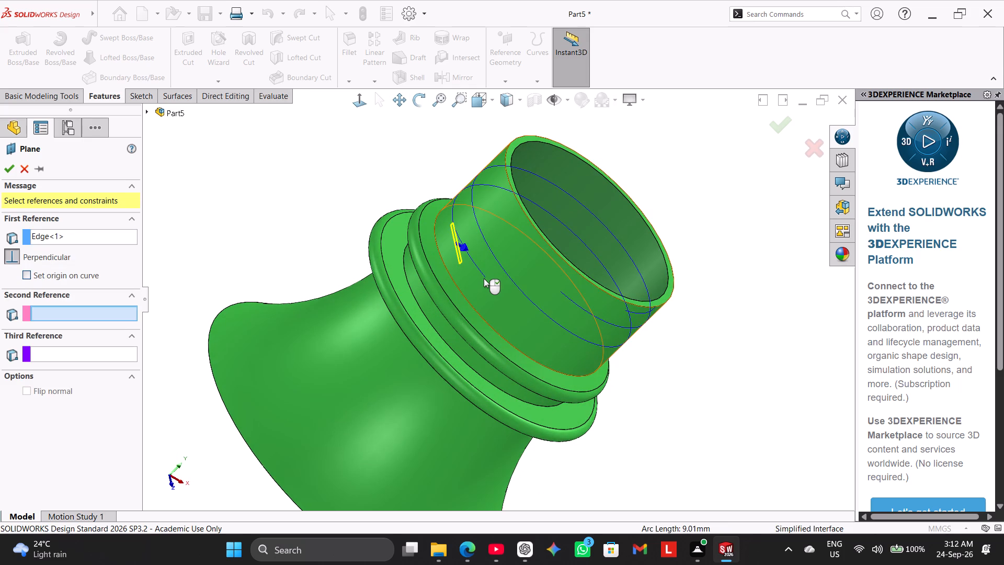
scroll(485, 277, down, 3)
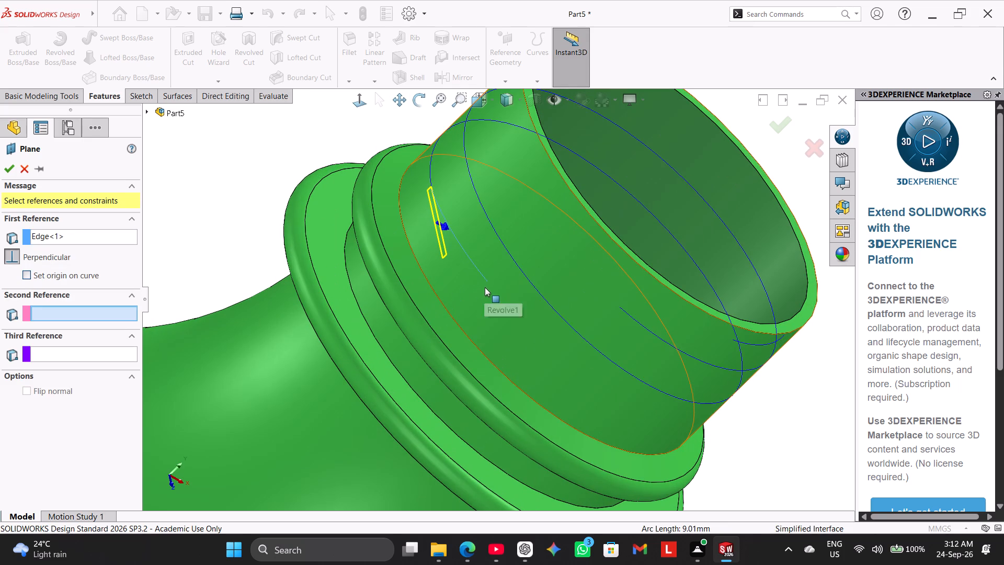
click(488, 280)
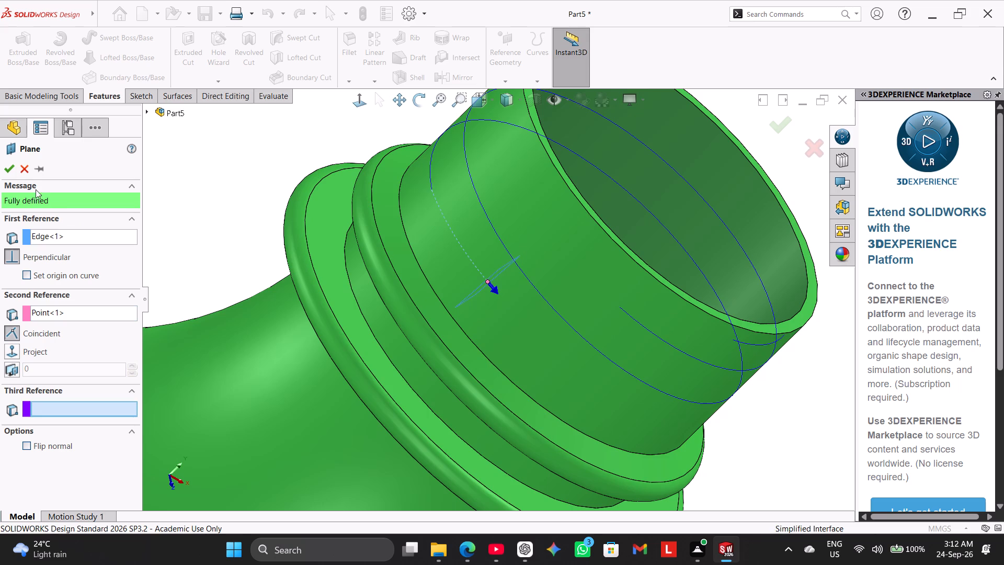
click(13, 170)
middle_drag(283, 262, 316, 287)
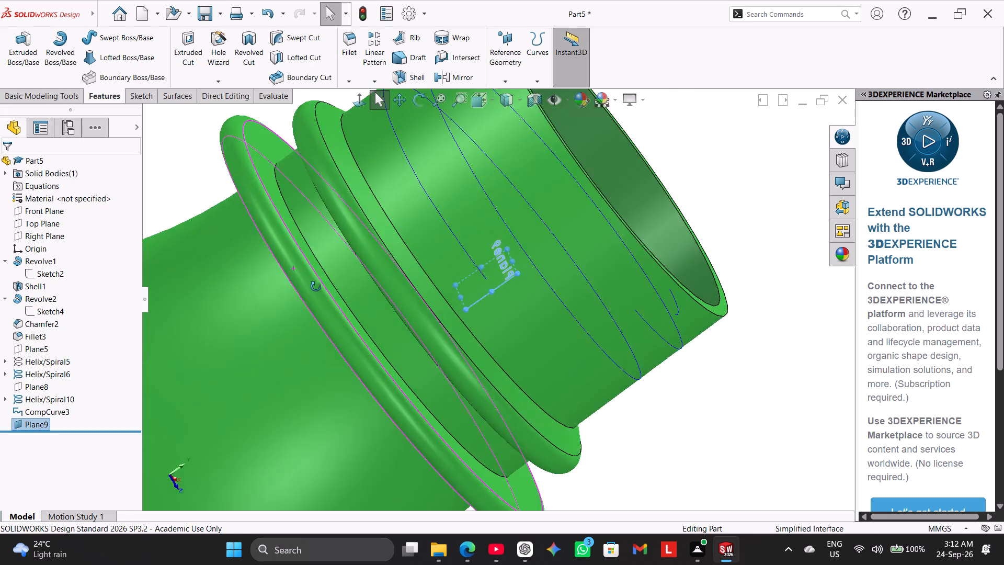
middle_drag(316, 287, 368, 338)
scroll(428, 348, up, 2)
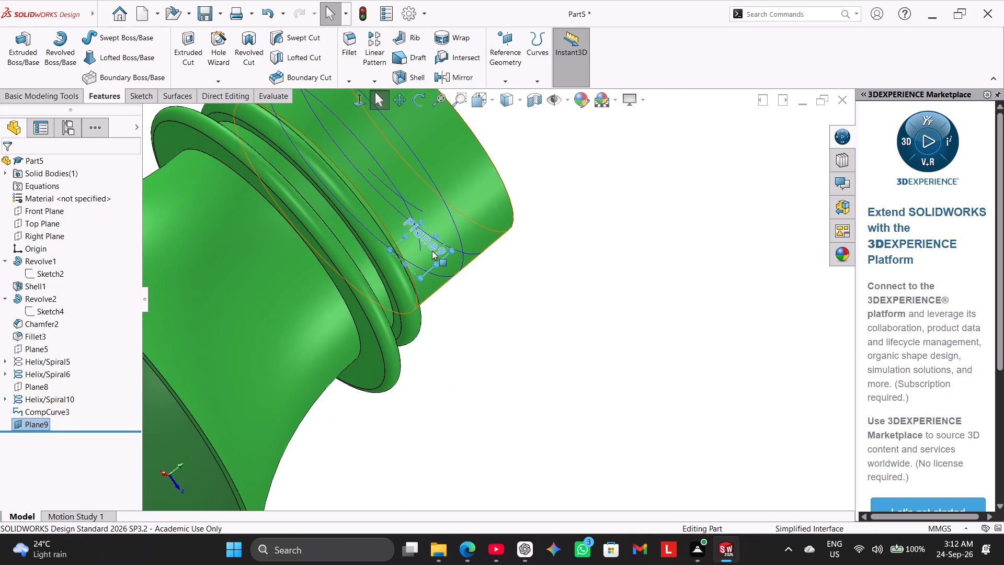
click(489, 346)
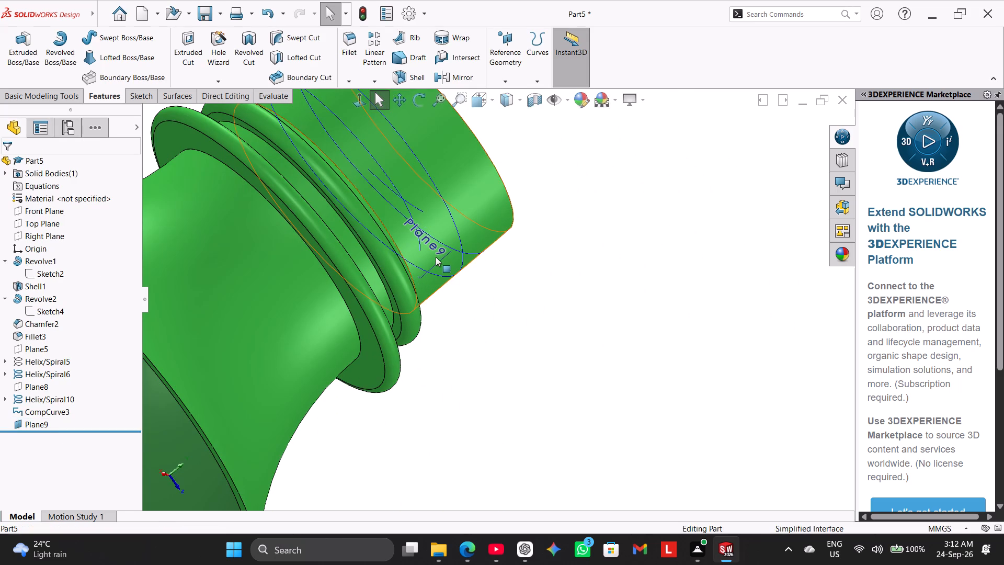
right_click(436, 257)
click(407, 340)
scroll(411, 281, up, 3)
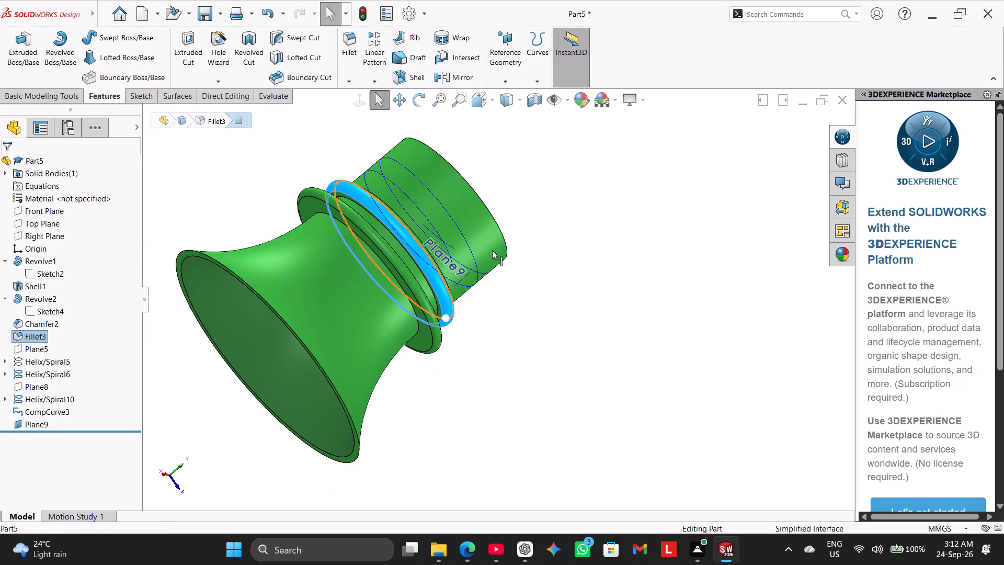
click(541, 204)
Start a sketch on Plane9, the new plane at the lower tapered helix's free end, and view it face-on.
scroll(538, 219, down, 2)
scroll(480, 279, down, 1)
middle_drag(478, 294, 398, 312)
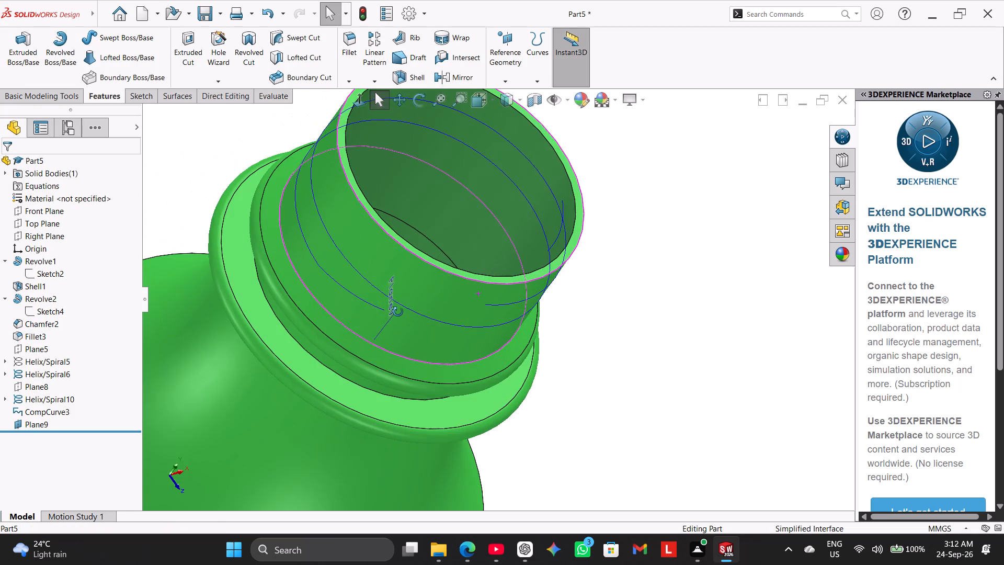
middle_drag(398, 312, 406, 302)
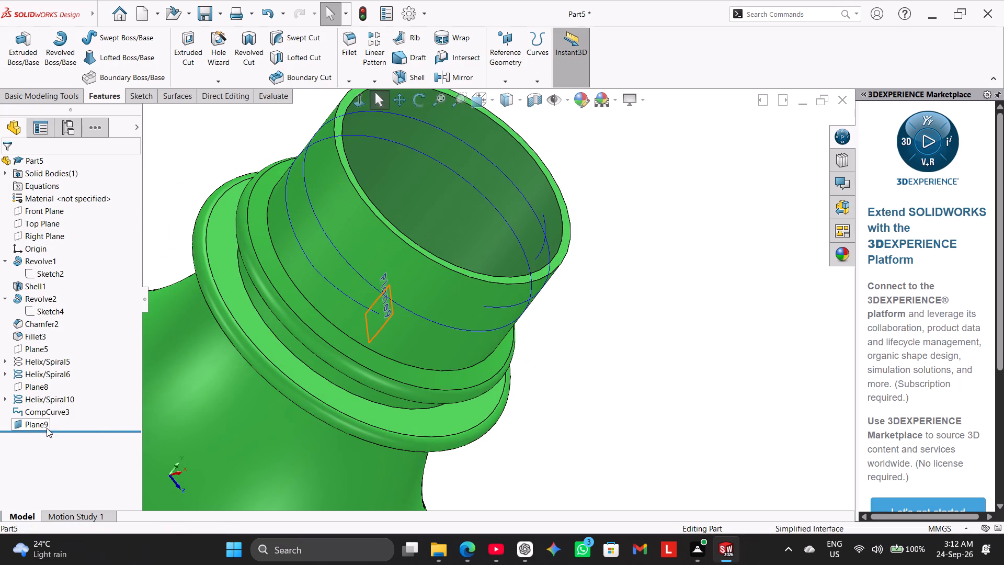
right_click(47, 428)
click(59, 309)
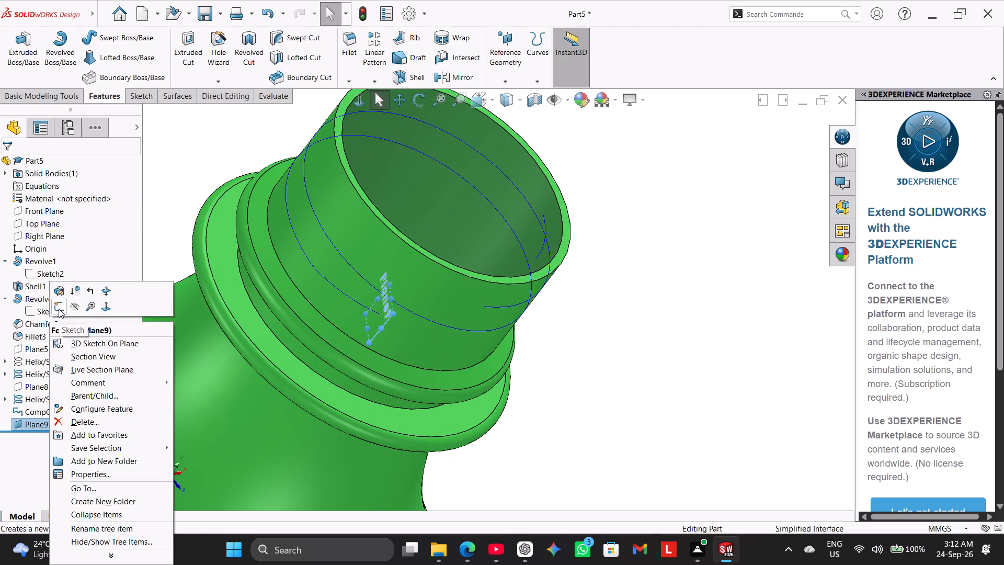
click(371, 296)
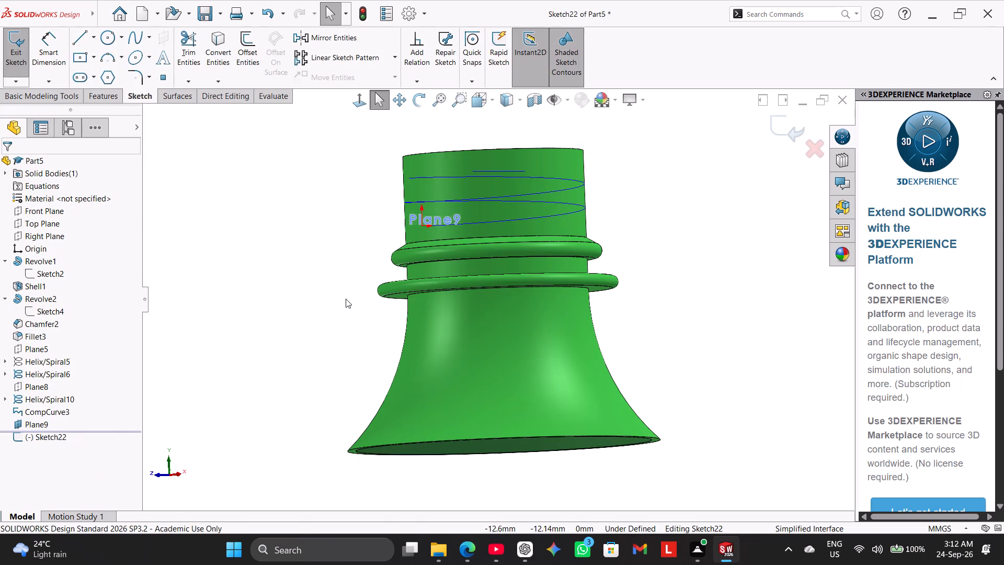
click(358, 104)
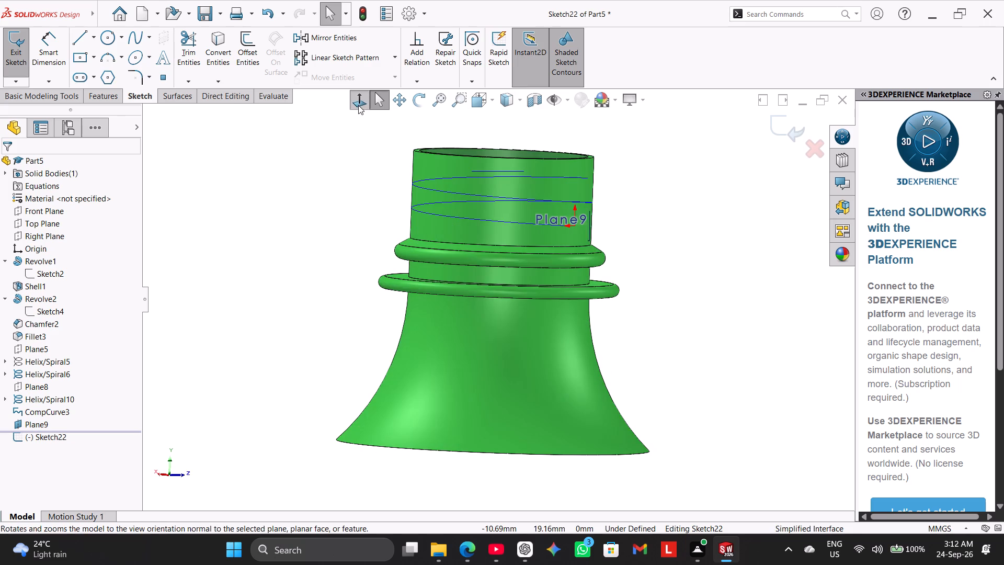
click(619, 198)
scroll(622, 198, down, 2)
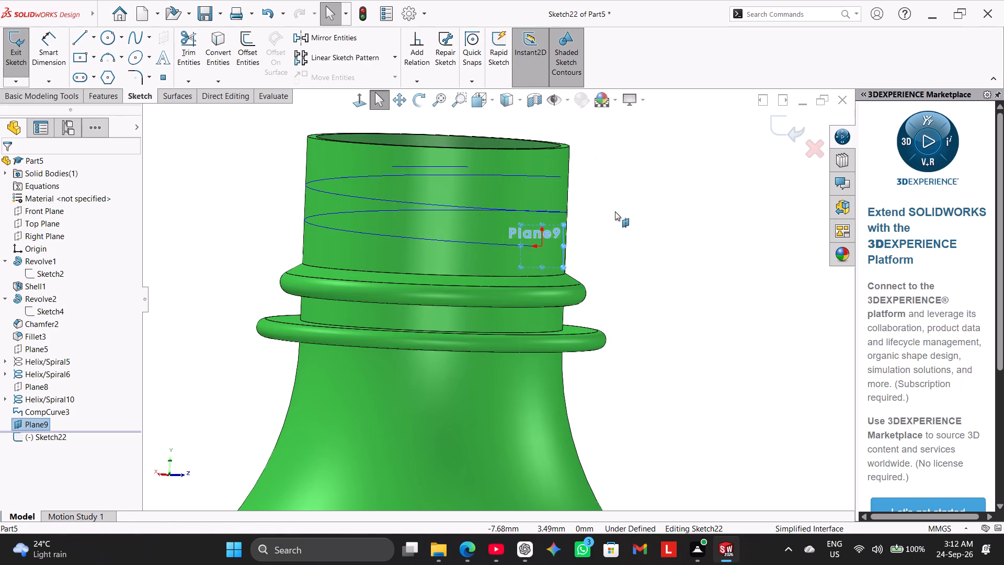
click(615, 211)
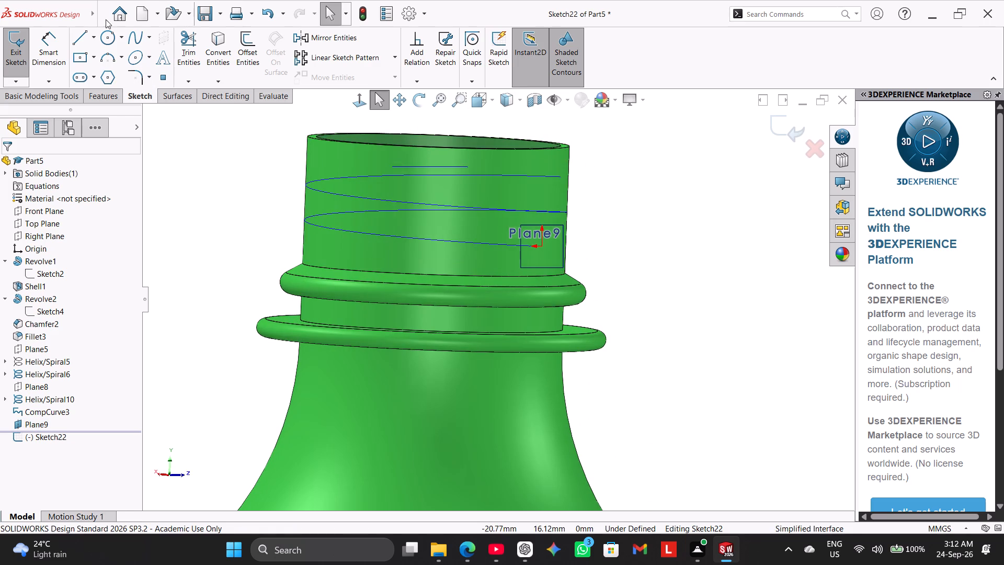
Sketch a centre rectangle about 3.8 by 2.6 mm in the empty space beside the neck, near Plane9.
click(84, 53)
click(620, 224)
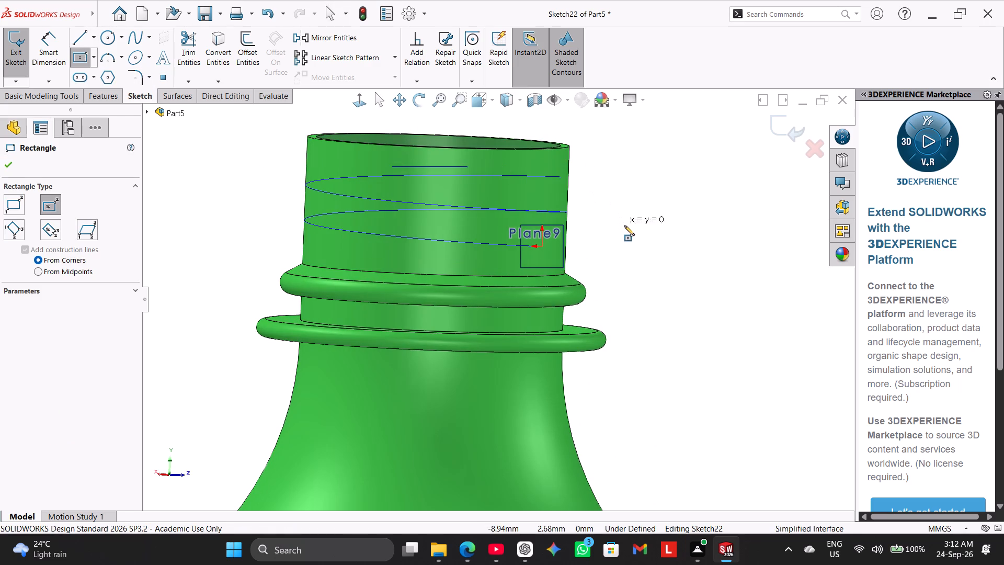
click(637, 235)
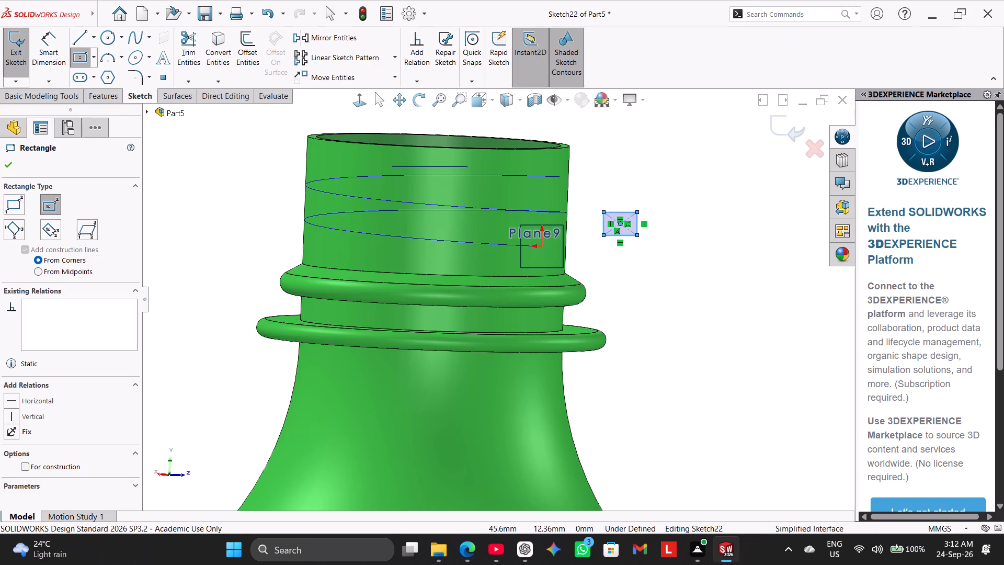
Dimension the rectangle's horizontal width and set it to 2 mm.
click(42, 47)
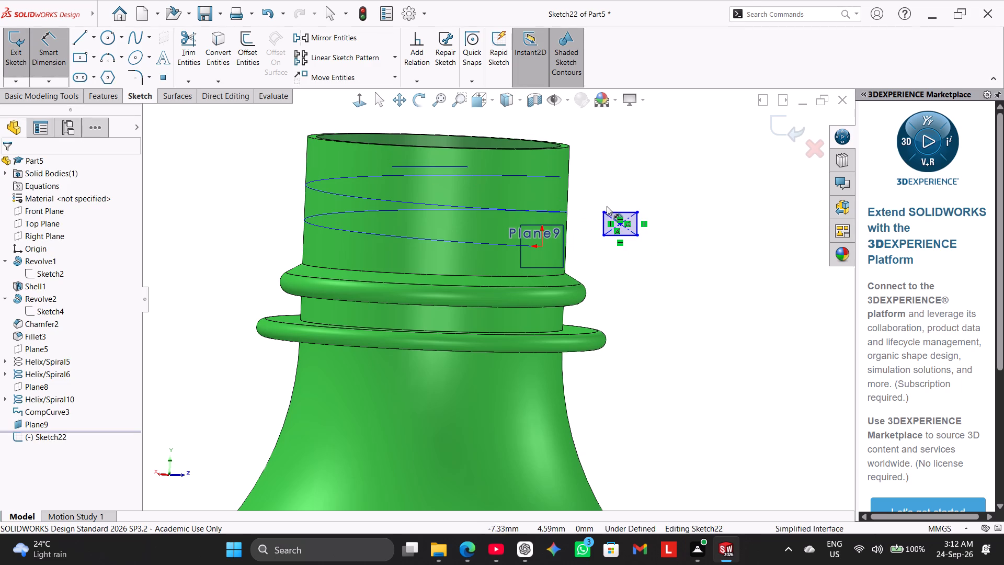
drag(618, 210, 610, 189)
click(605, 173)
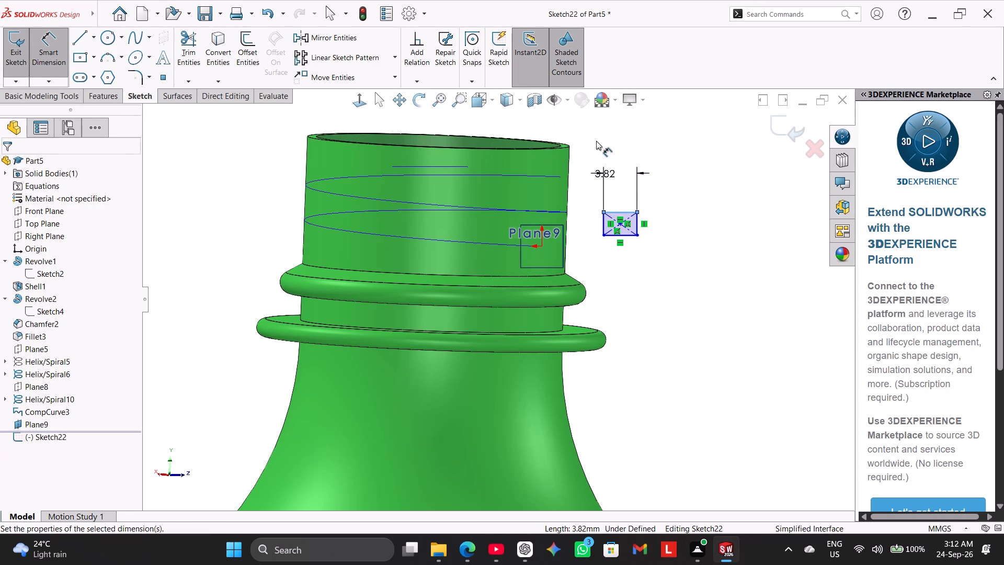
key(2)
key(Return)
click(679, 258)
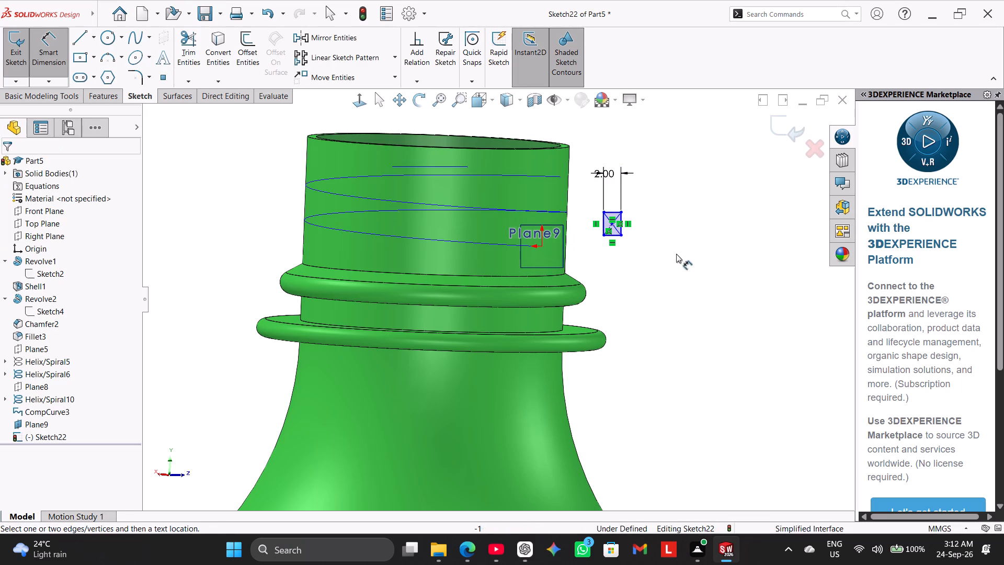
Dimension the rectangle's vertical height, set it to 1 mm, and finish dimensioning.
scroll(651, 219, down, 2)
drag(591, 226, 598, 227)
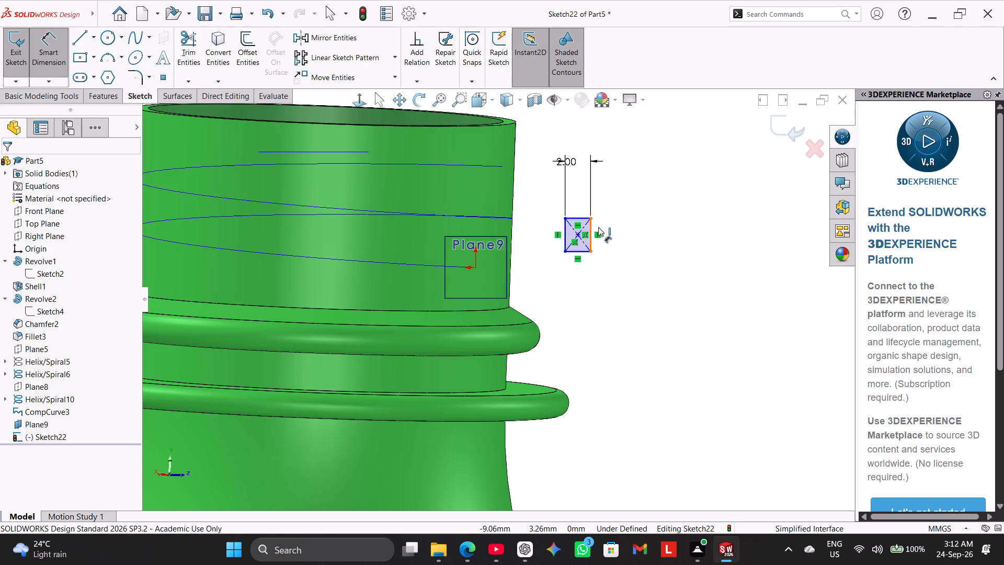
drag(598, 227, 603, 227)
click(660, 227)
key(1)
key(Return)
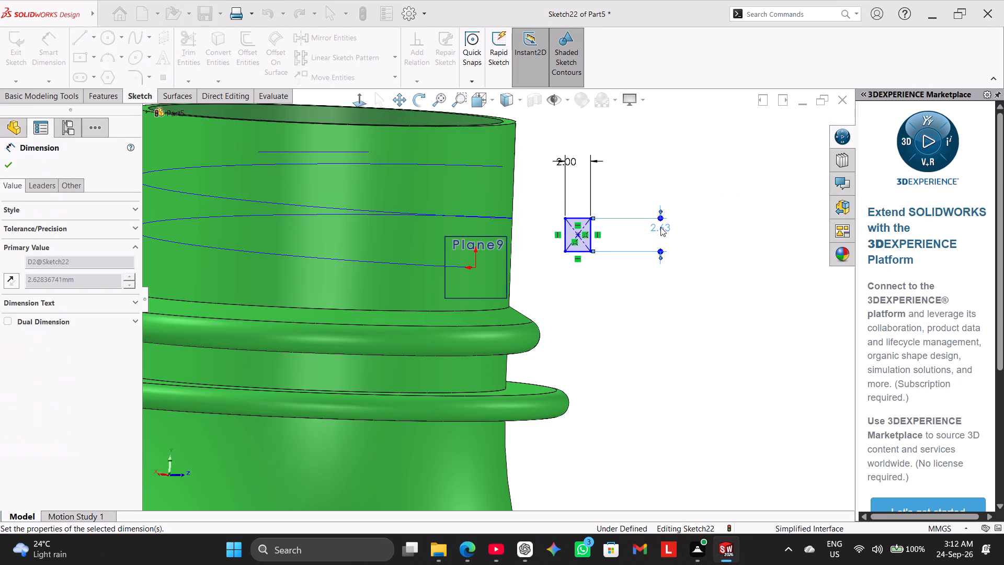
key(5)
key(Return)
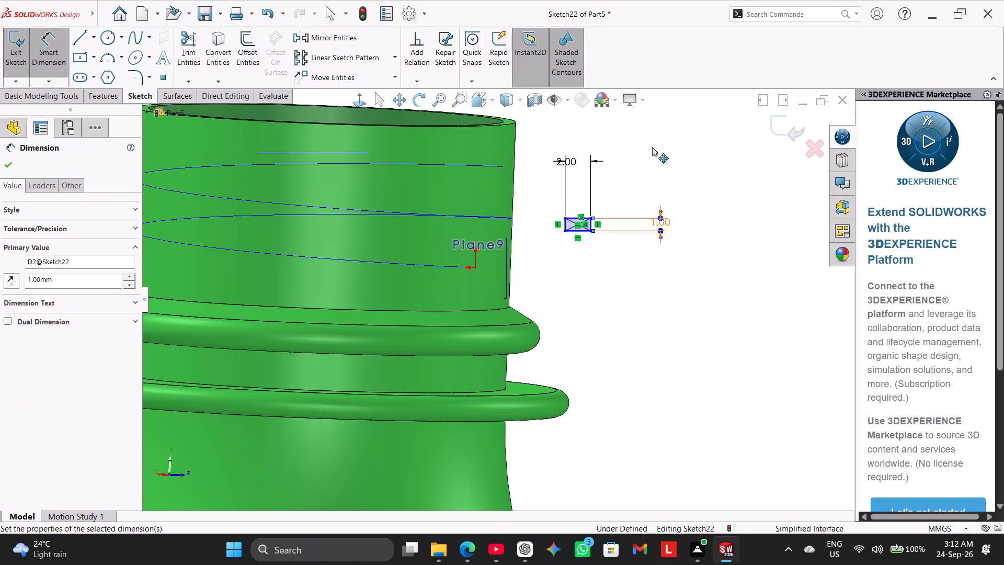
click(651, 133)
right_drag(657, 133, 680, 144)
right_click(711, 174)
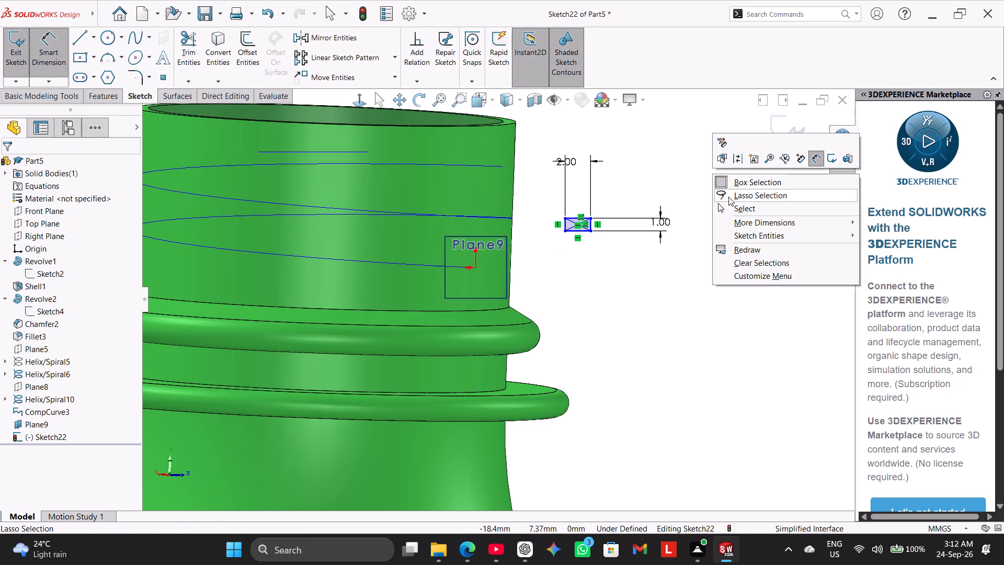
Add a Pierce relation between the midpoint of the rectangle's neck-side vertical edge and the lower tapered helix curve.
click(735, 208)
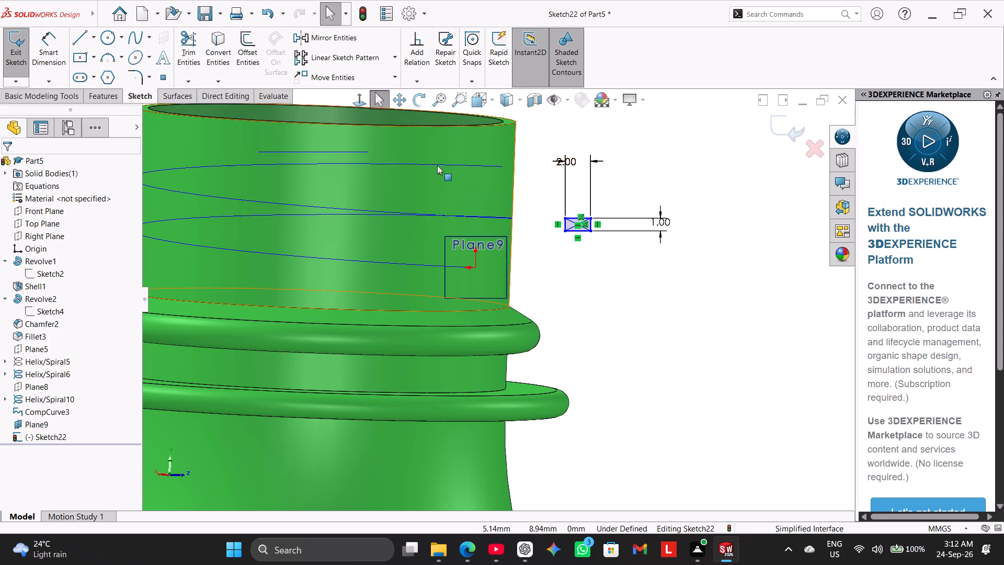
ctrl+click(564, 224)
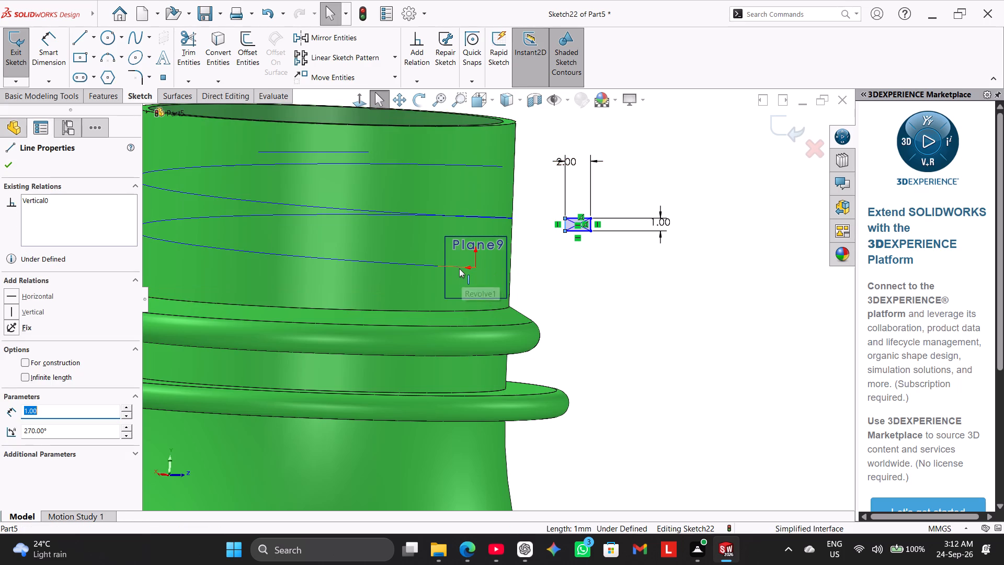
click(567, 279)
scroll(577, 237, down, 4)
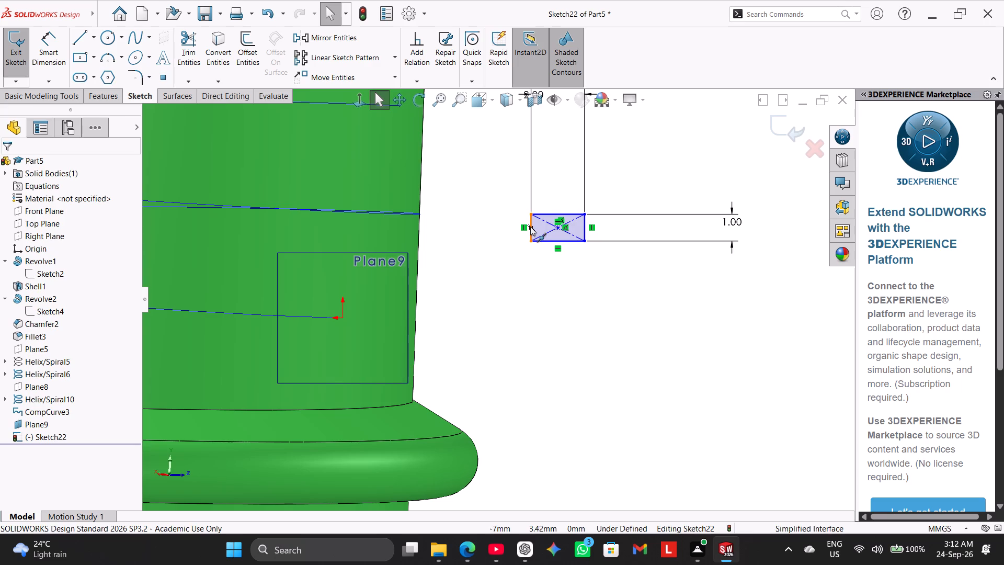
ctrl+click(530, 227)
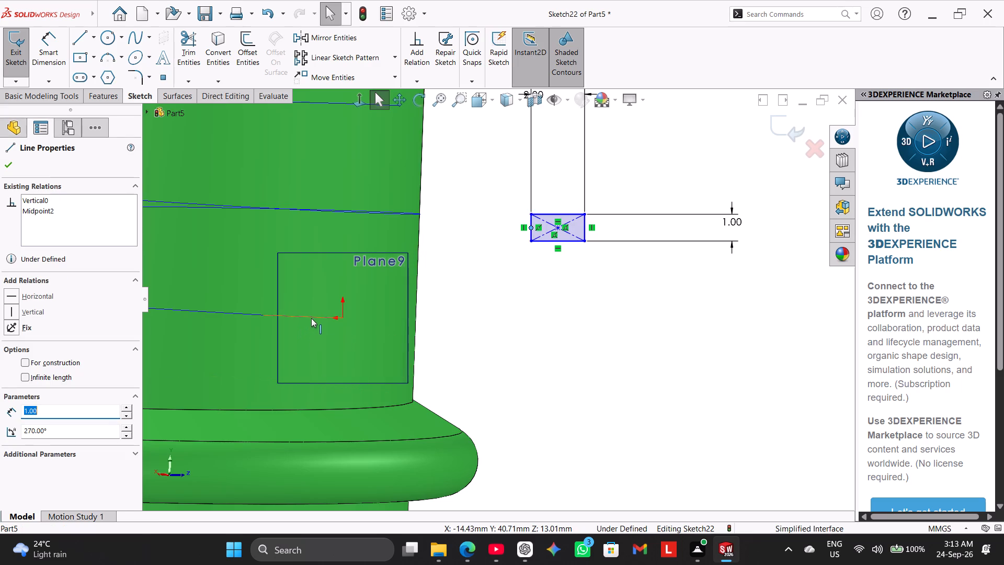
ctrl+click(311, 318)
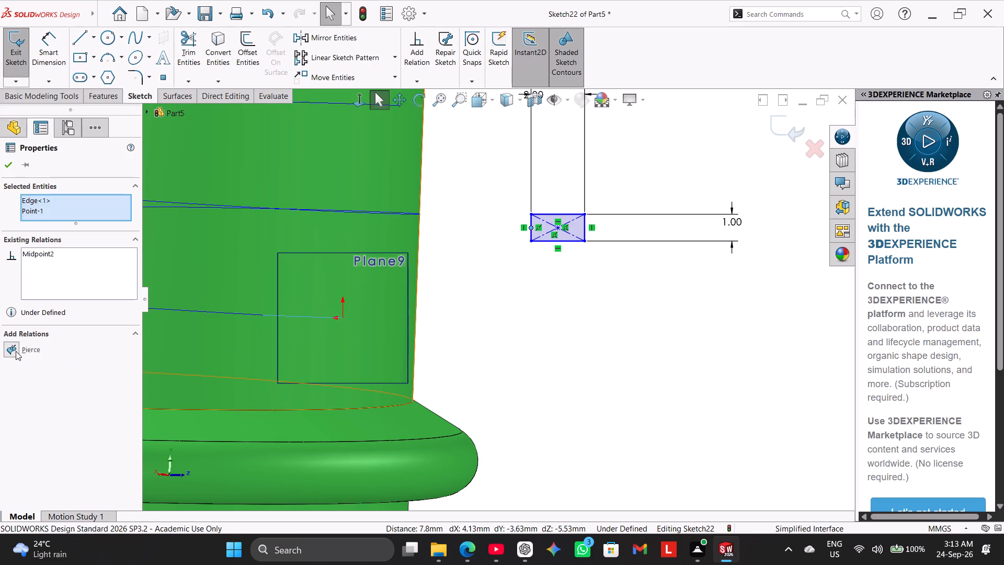
click(16, 351)
scroll(469, 244, up, 2)
middle_drag(511, 238, 461, 278)
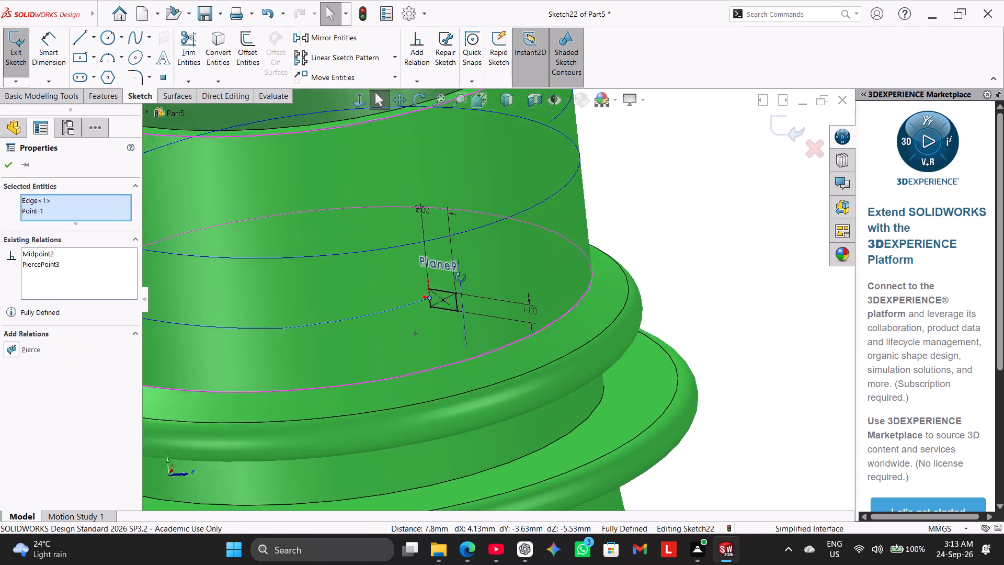
middle_drag(461, 278, 484, 238)
scroll(211, 252, up, 2)
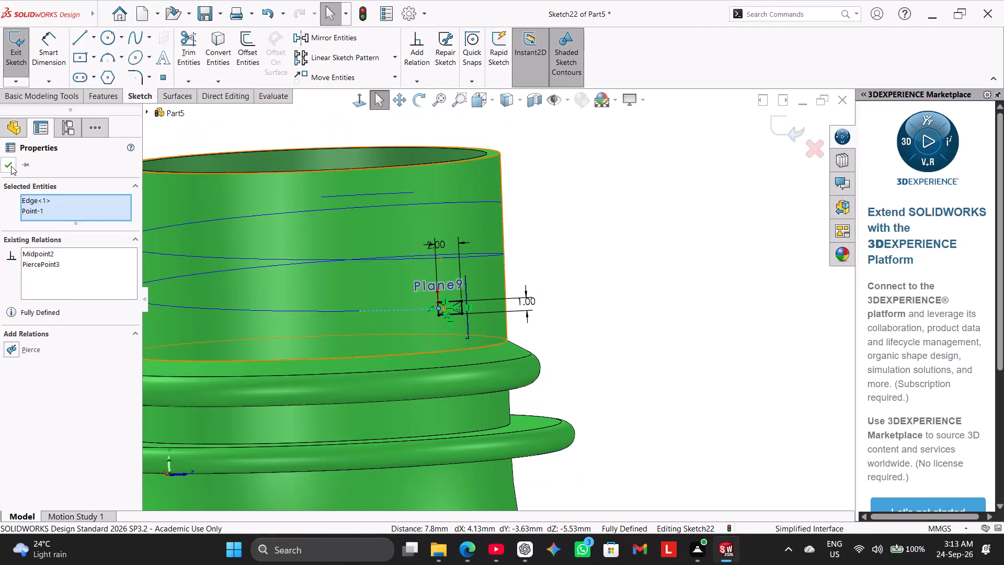
click(11, 166)
Create a Swept Boss/Base using the 2 by 1 mm rectangle sketch as profile and CompCurve3 as path.
click(98, 94)
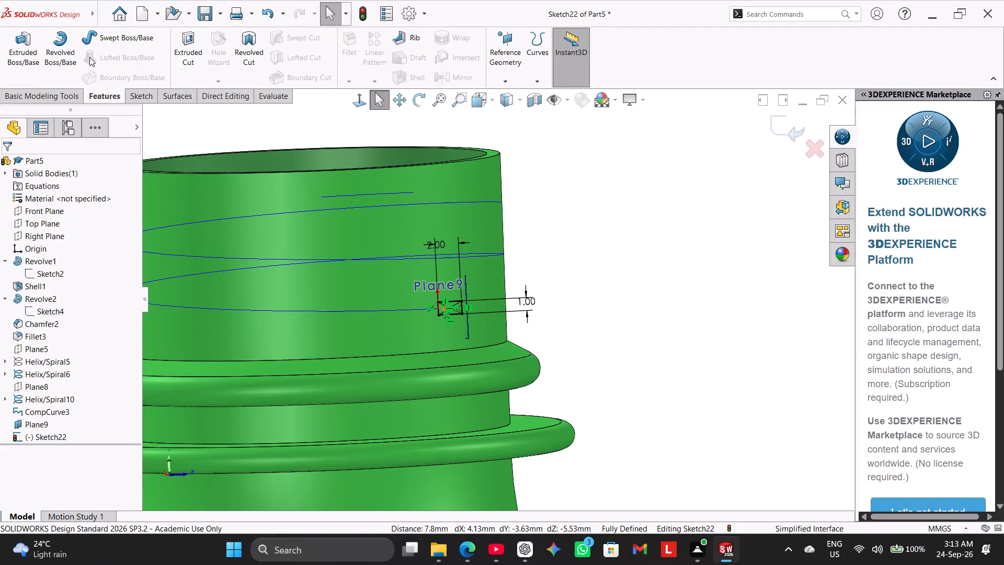
click(99, 41)
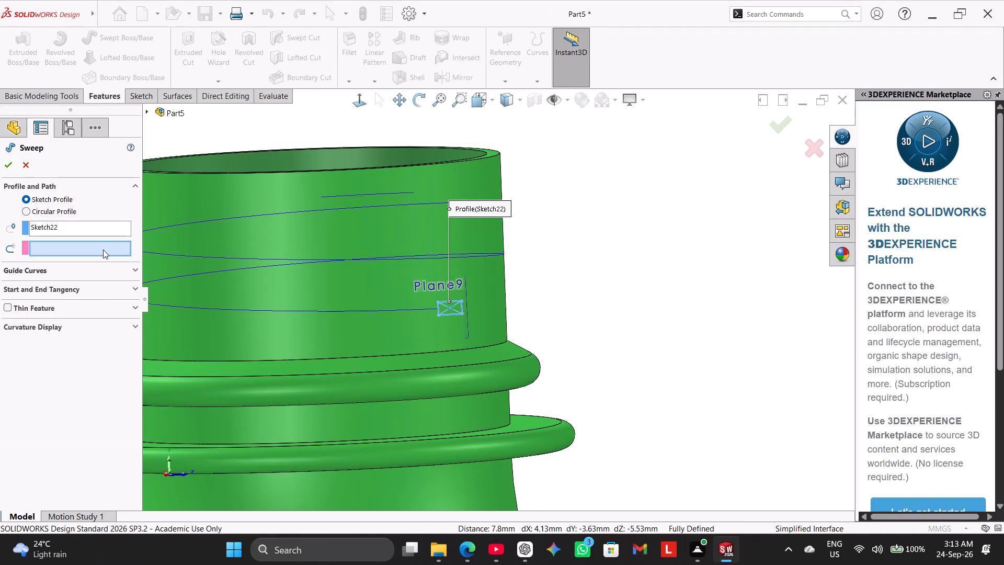
click(101, 248)
click(281, 309)
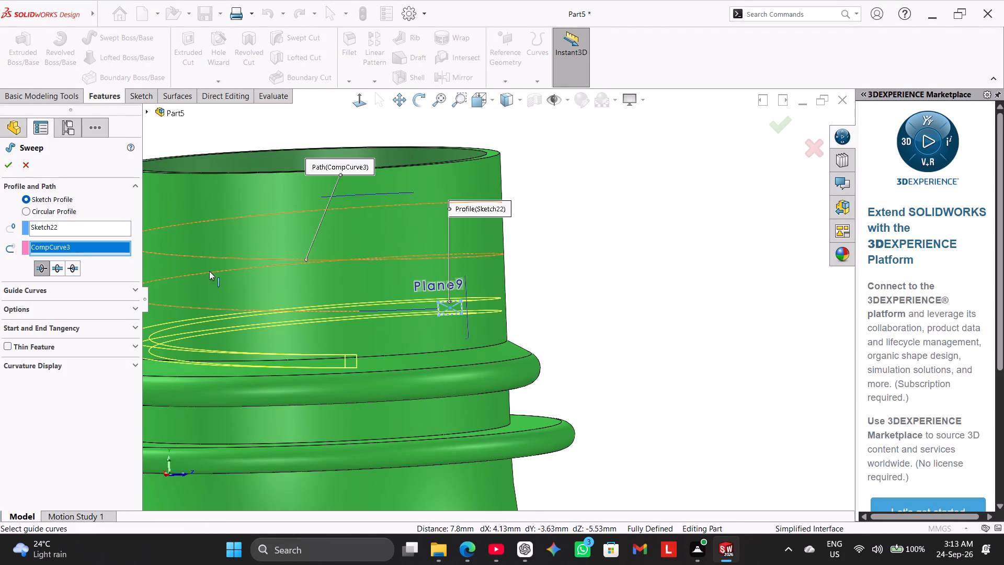
click(8, 165)
scroll(261, 249, up, 2)
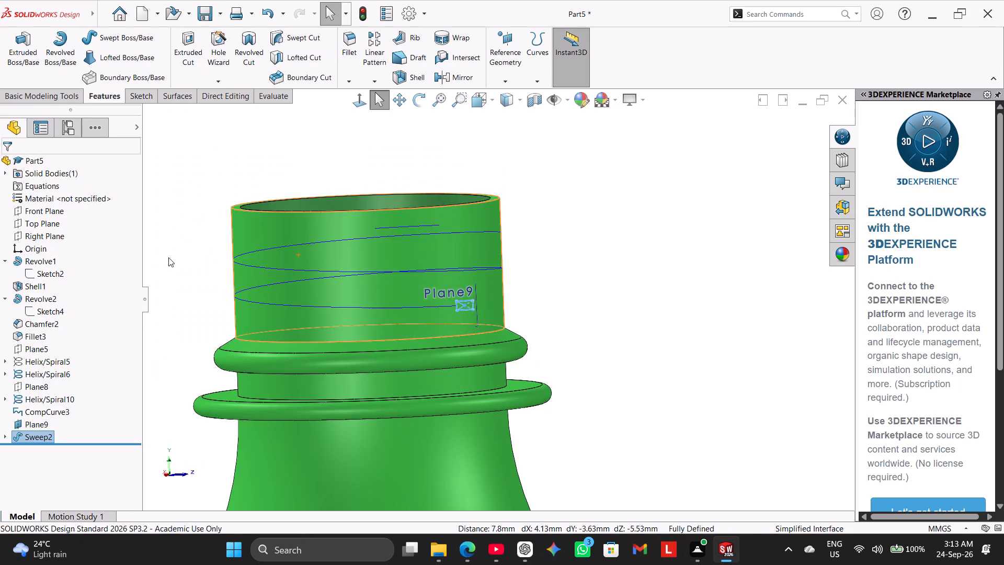
click(168, 257)
middle_drag(207, 242, 218, 273)
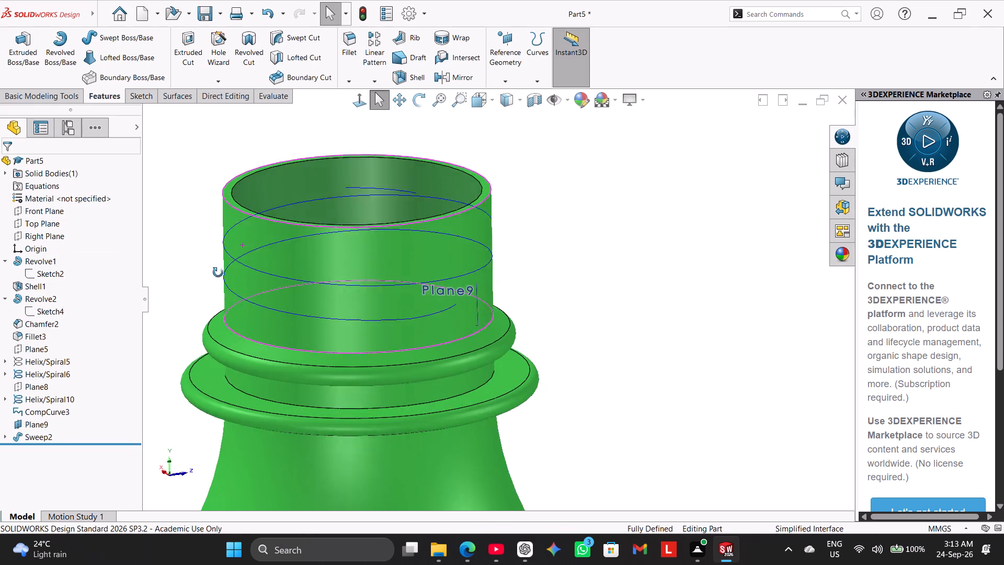
middle_drag(218, 273, 207, 269)
scroll(205, 264, up, 1)
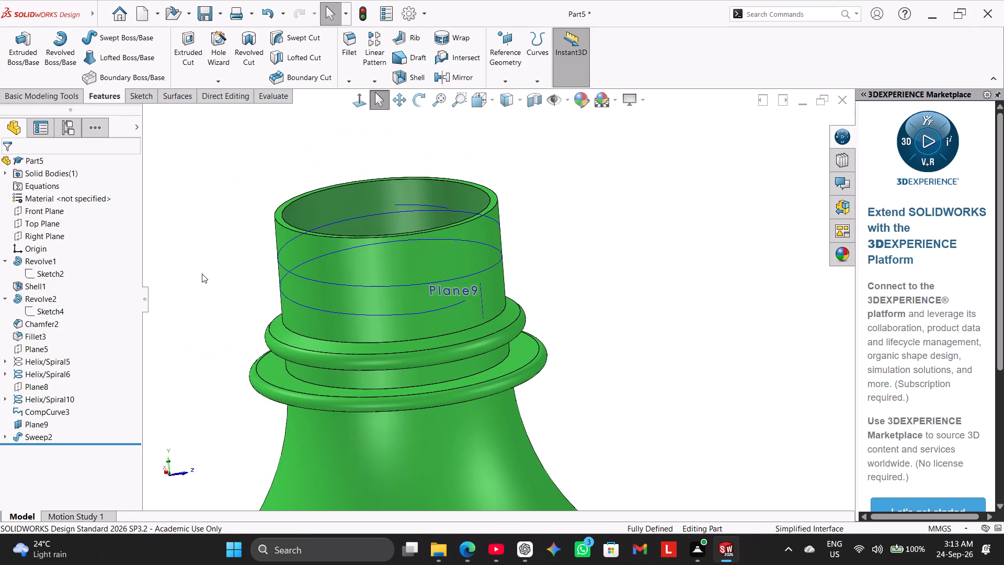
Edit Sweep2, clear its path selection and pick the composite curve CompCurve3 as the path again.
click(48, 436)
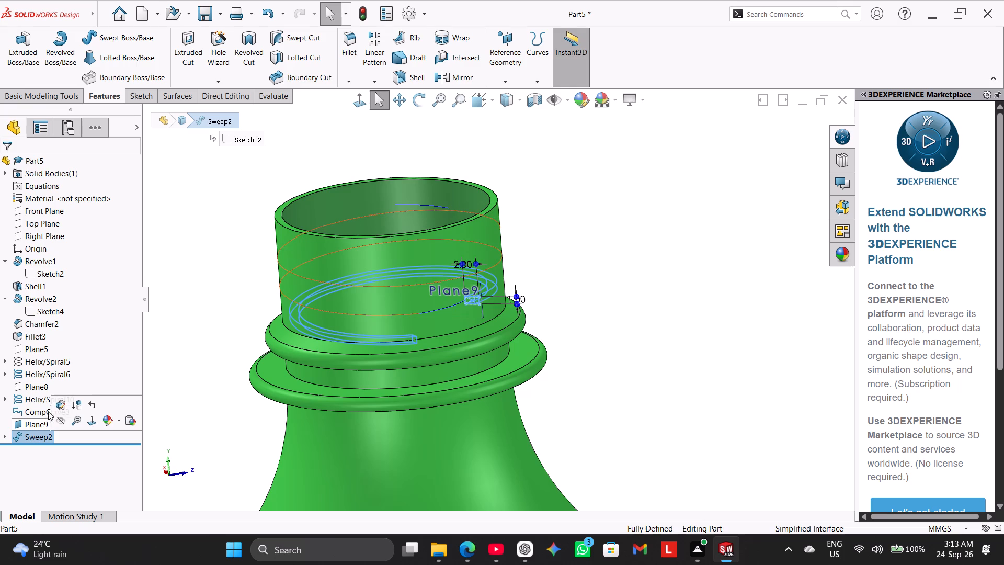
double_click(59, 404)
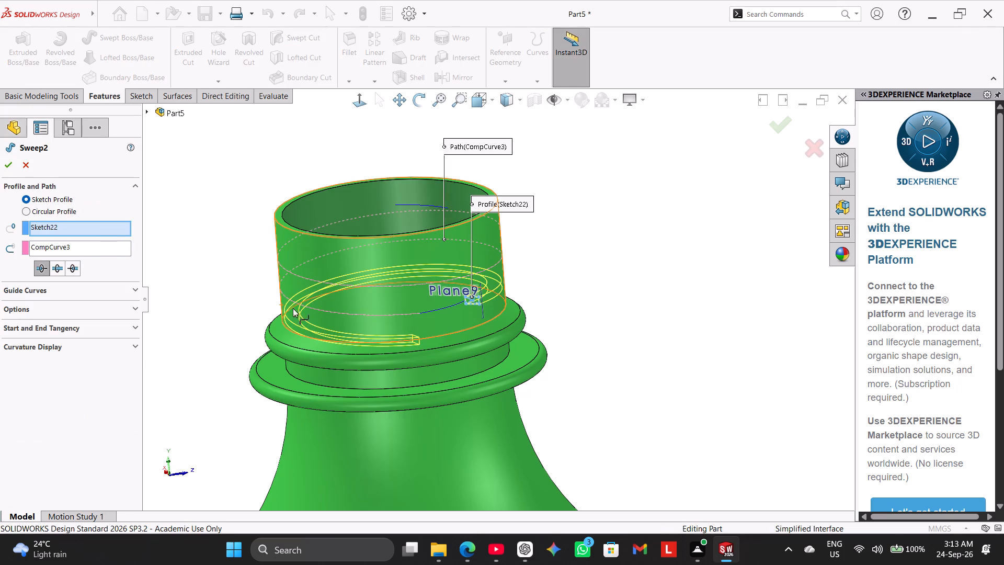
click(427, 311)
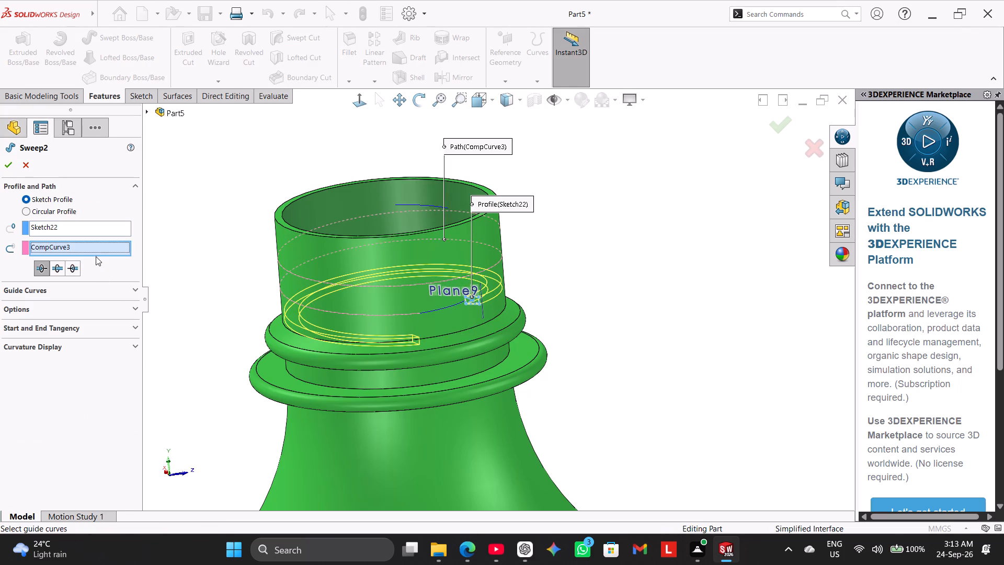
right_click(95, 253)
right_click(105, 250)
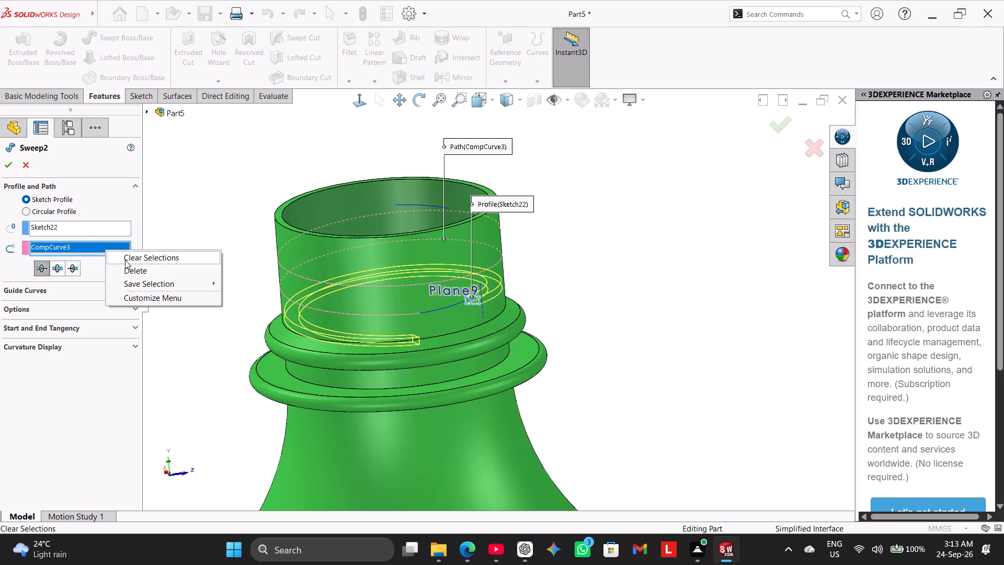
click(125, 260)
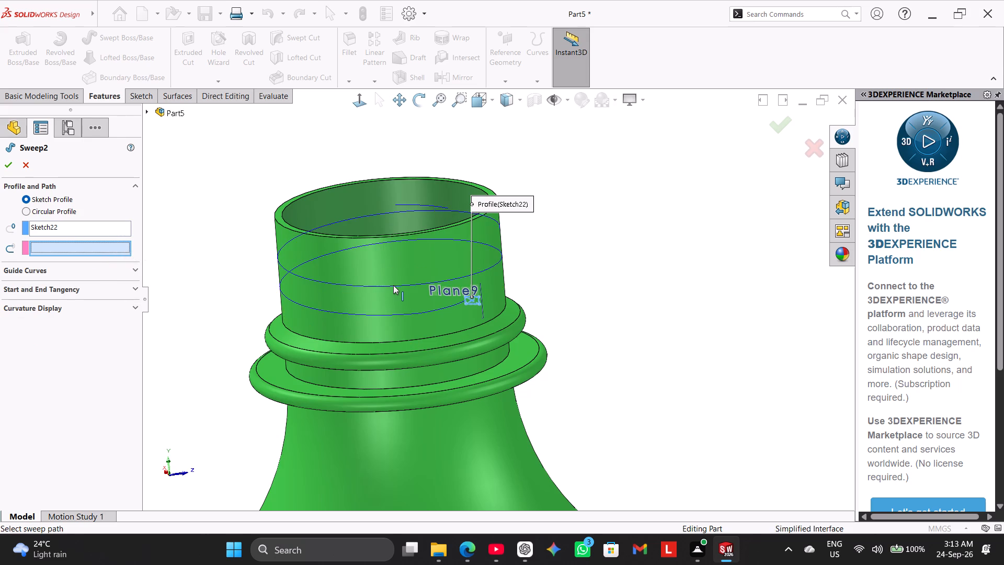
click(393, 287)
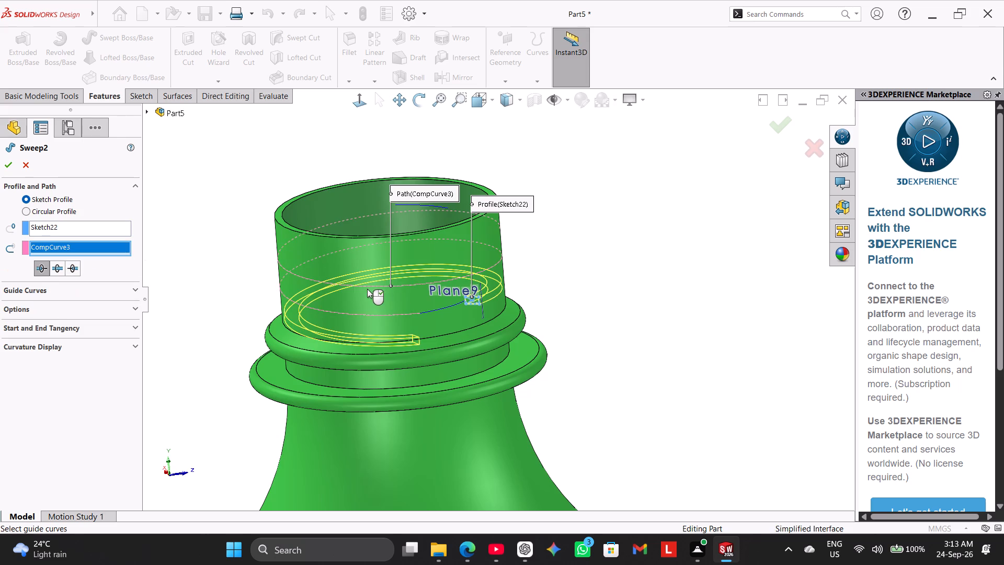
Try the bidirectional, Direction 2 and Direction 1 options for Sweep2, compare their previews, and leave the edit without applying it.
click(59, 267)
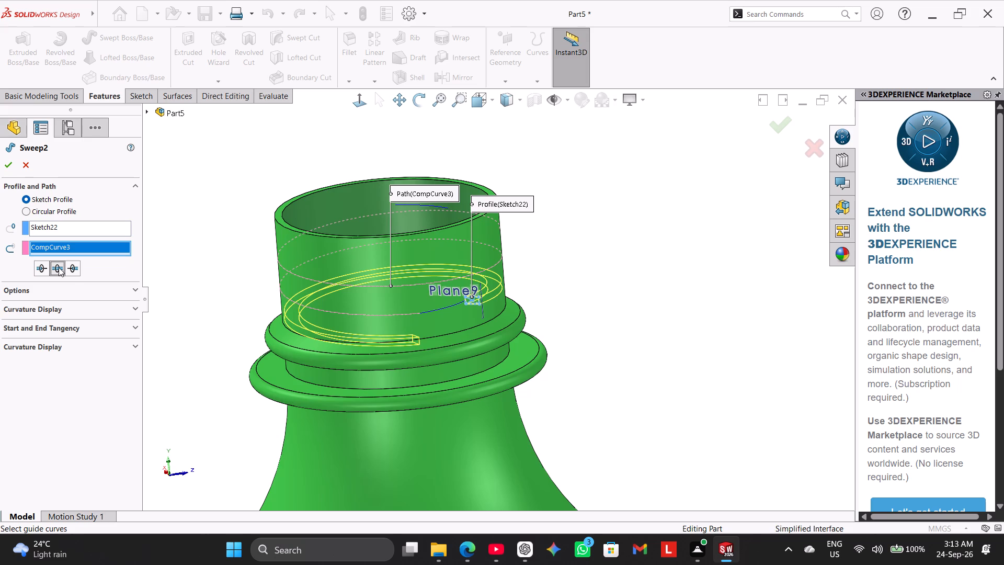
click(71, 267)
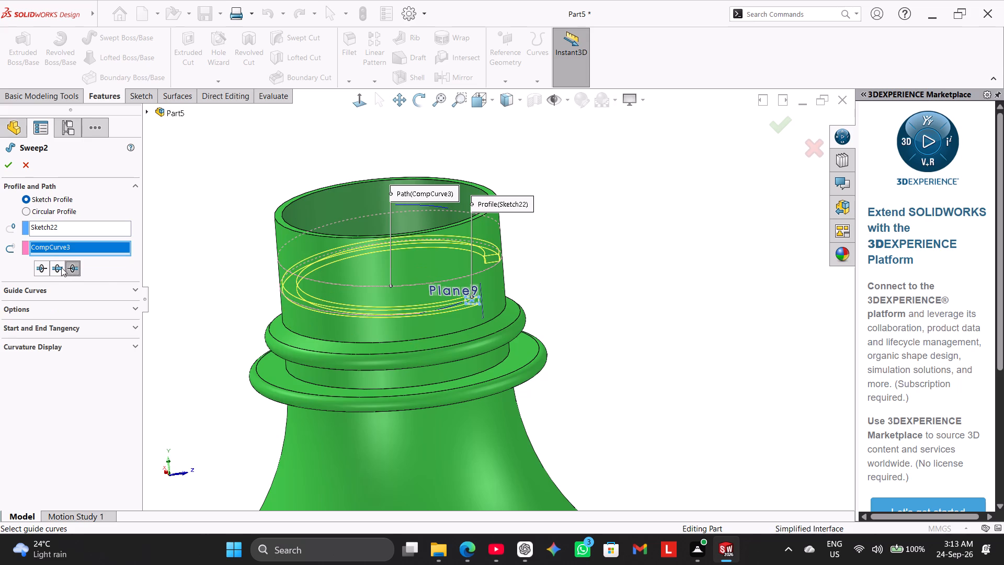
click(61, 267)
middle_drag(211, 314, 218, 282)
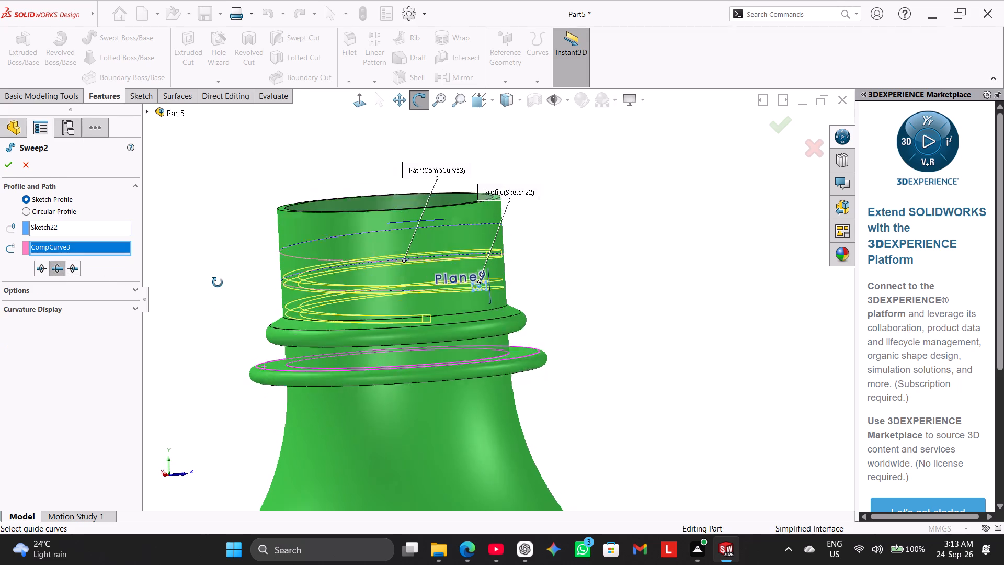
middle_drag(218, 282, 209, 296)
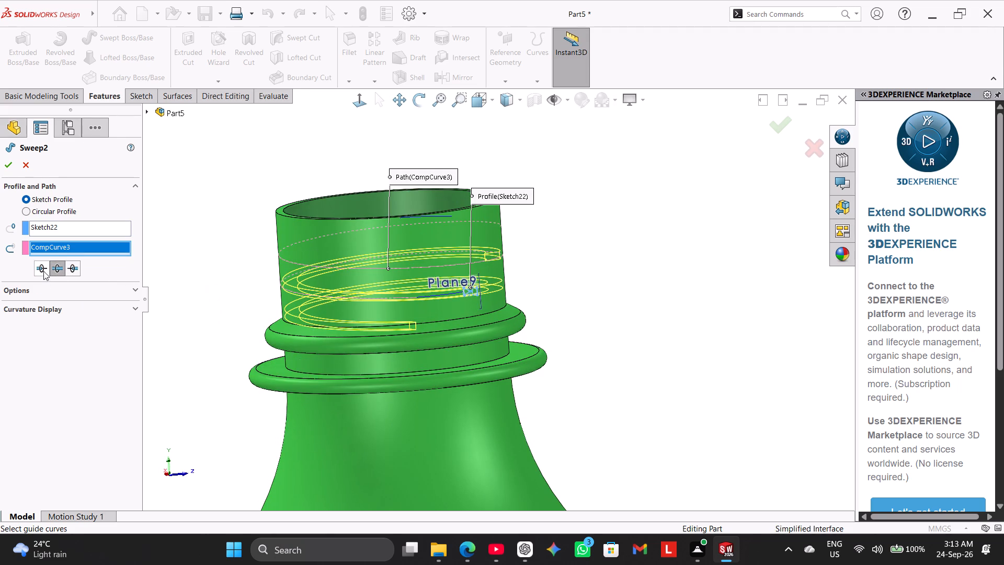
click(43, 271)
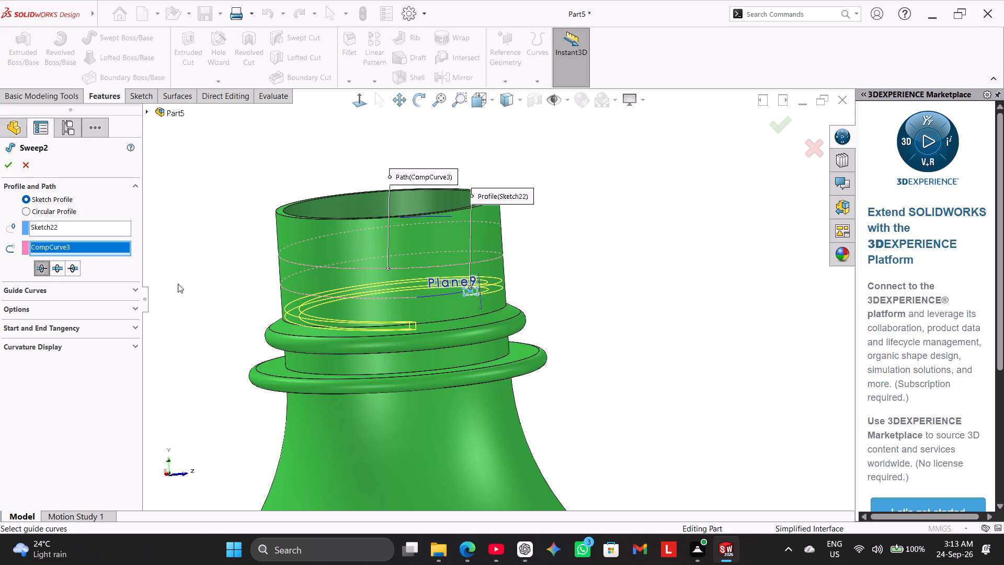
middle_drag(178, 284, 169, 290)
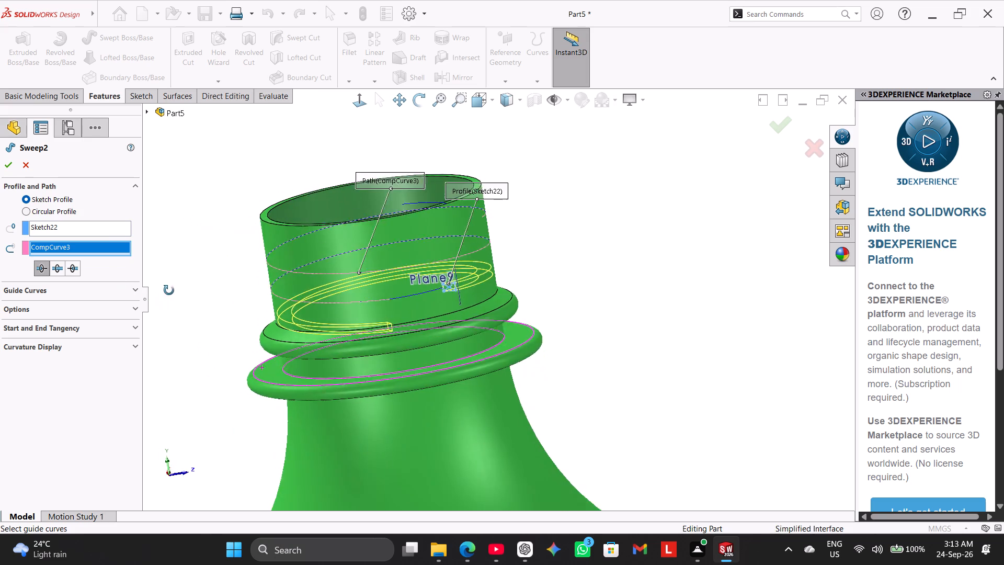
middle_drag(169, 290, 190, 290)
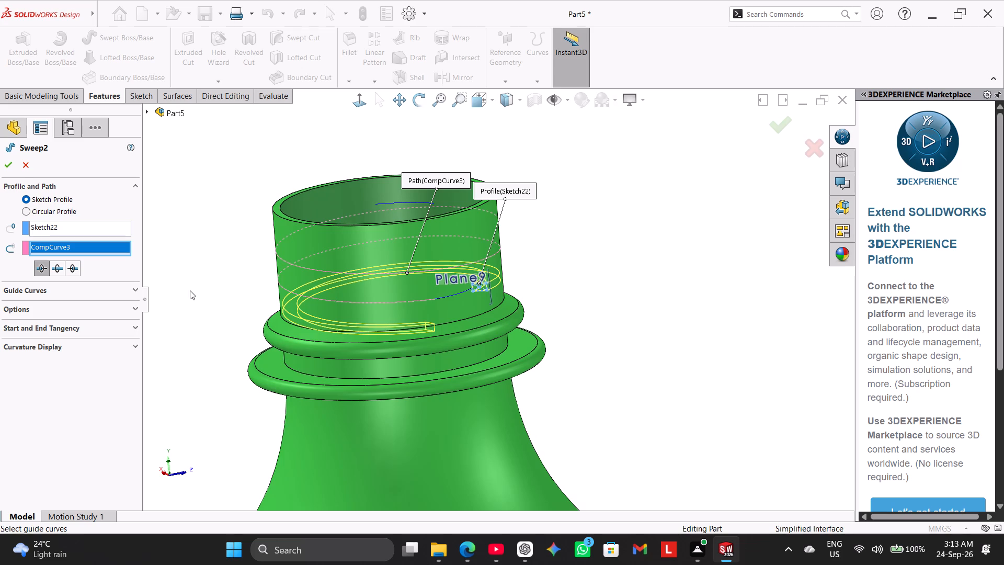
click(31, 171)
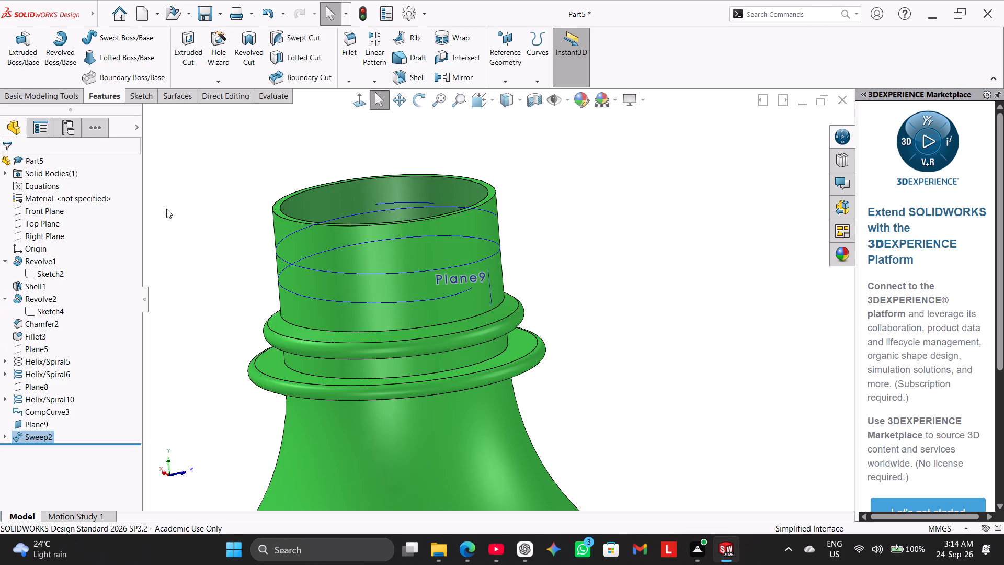
Examine the neck from several angles, checking the swept thread, the helix curves and Plane9 at the lower run-out.
middle_drag(559, 225, 500, 207)
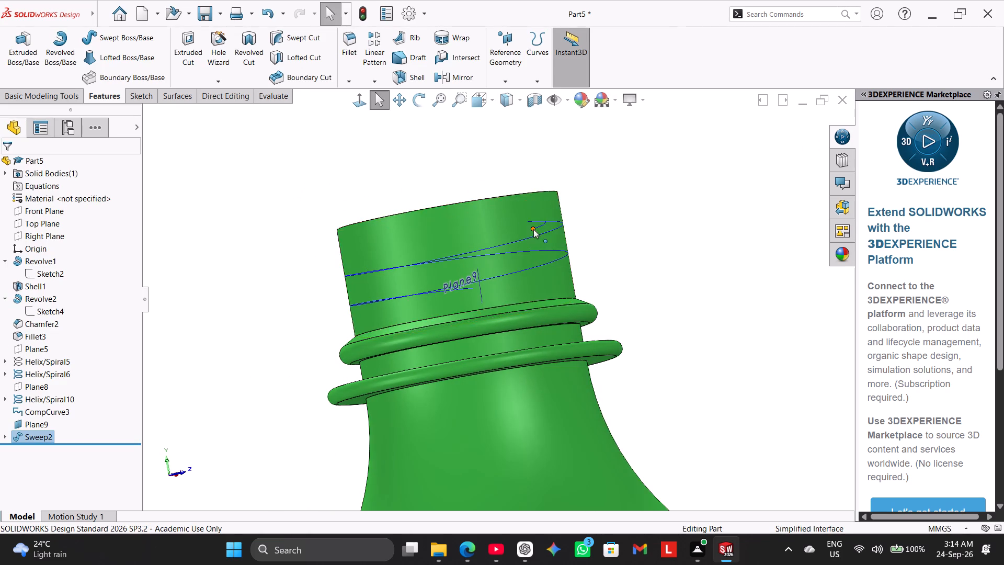
middle_drag(544, 232, 579, 247)
scroll(335, 266, up, 1)
scroll(289, 225, up, 2)
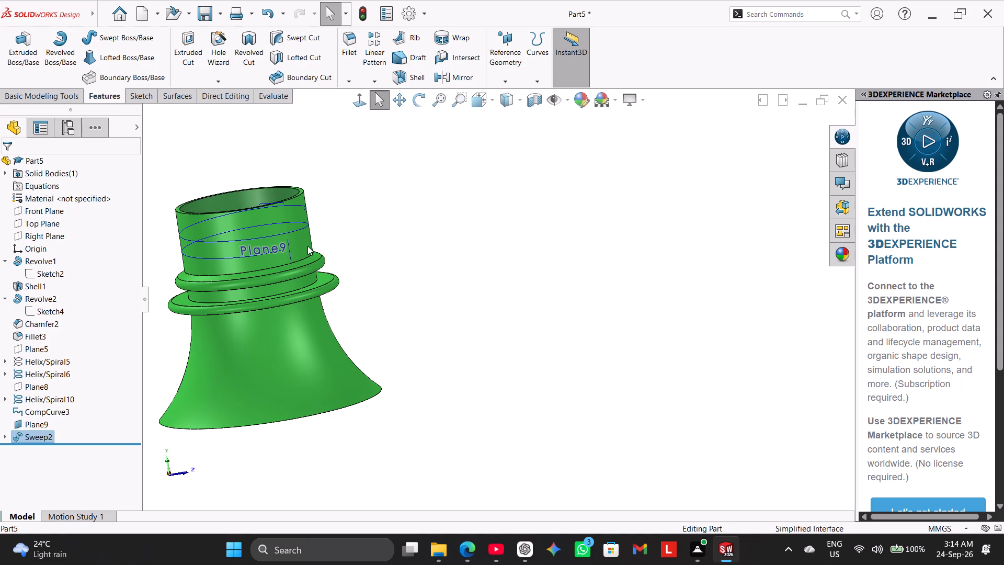
double_click(405, 200)
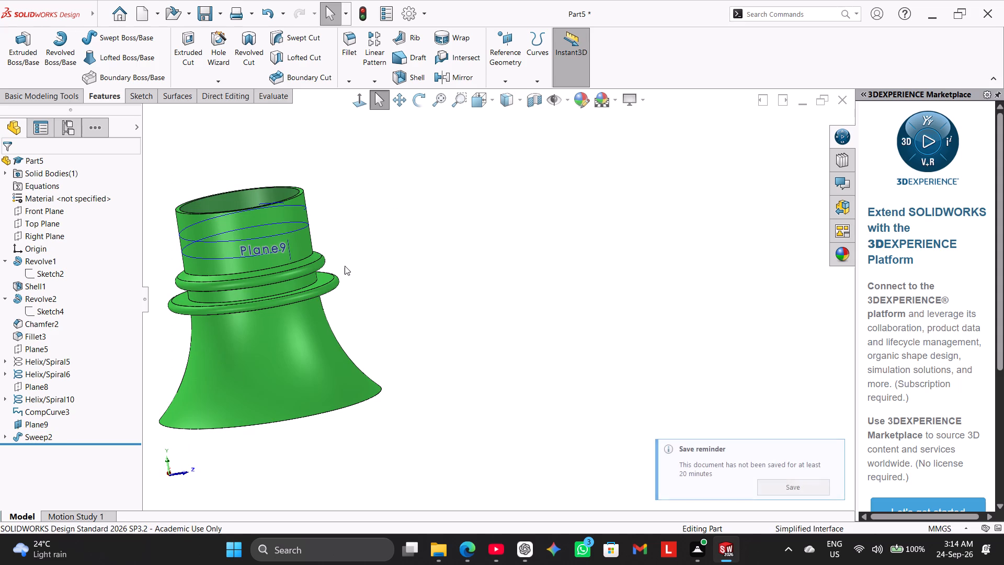
scroll(345, 266, down, 2)
scroll(255, 251, down, 2)
scroll(301, 242, down, 2)
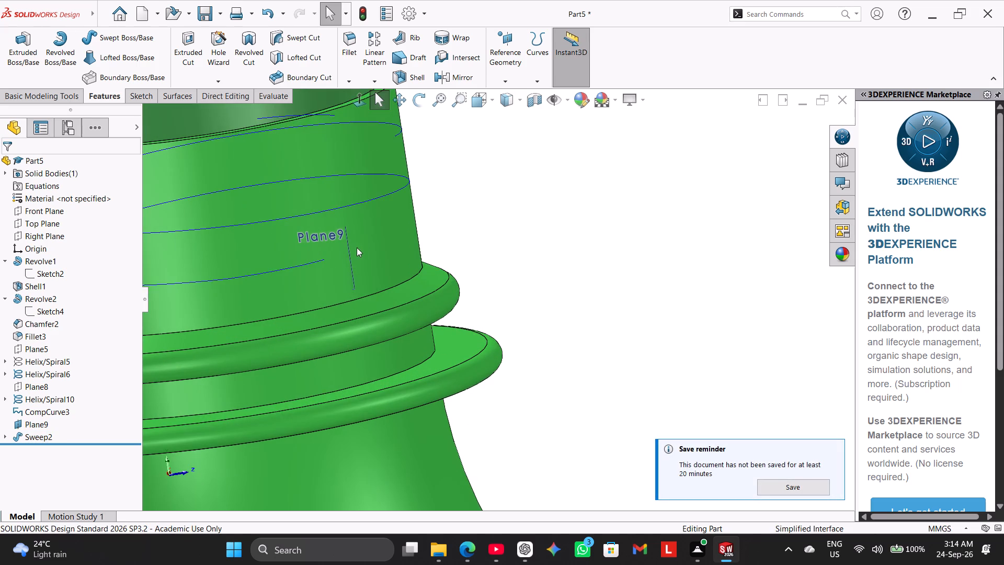
middle_drag(379, 245, 413, 252)
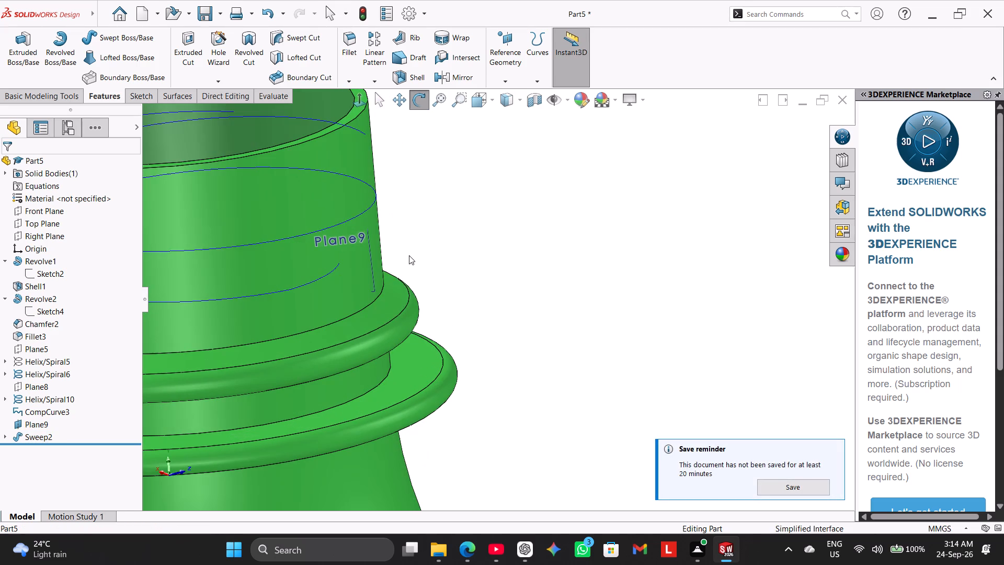
click(440, 212)
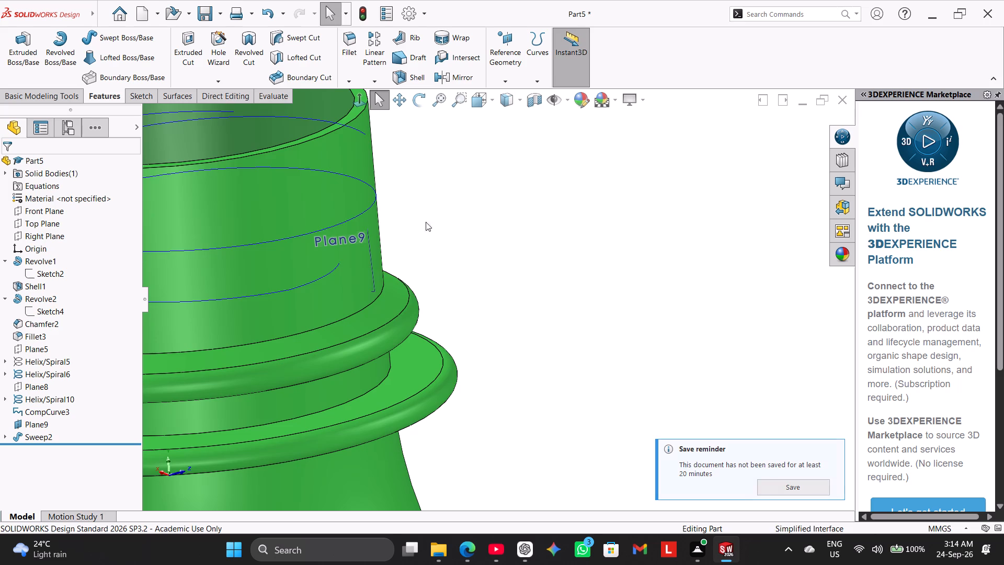
Delete Plane9 at the lower run-out together with its dependent Sweep2 and profile sketch Sketch22.
click(368, 257)
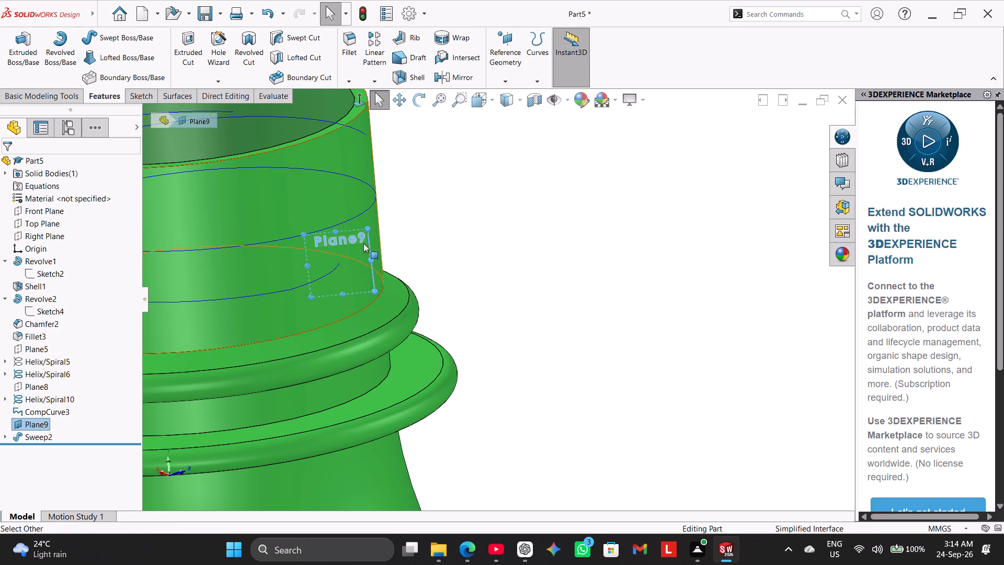
right_click(24, 421)
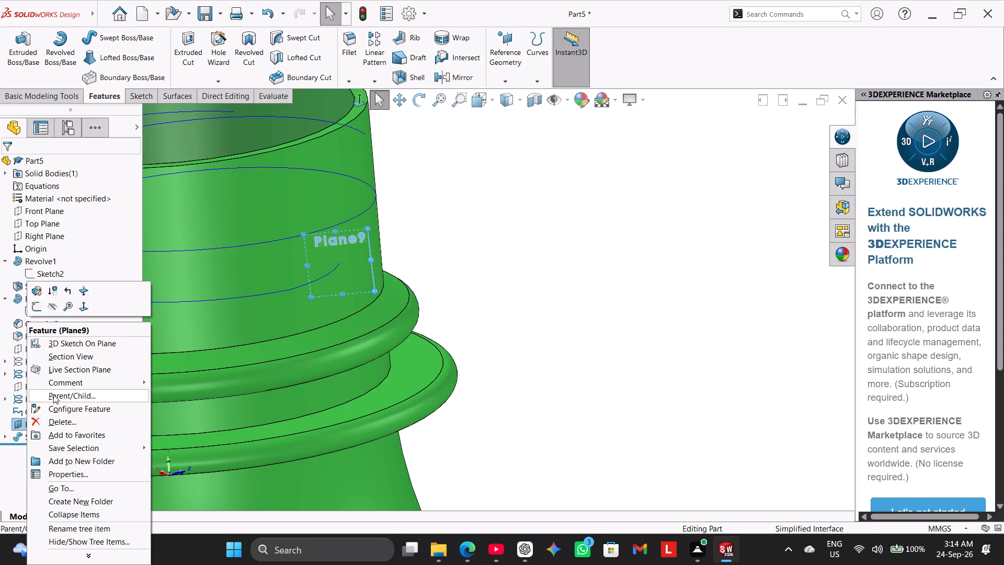
click(67, 418)
click(568, 197)
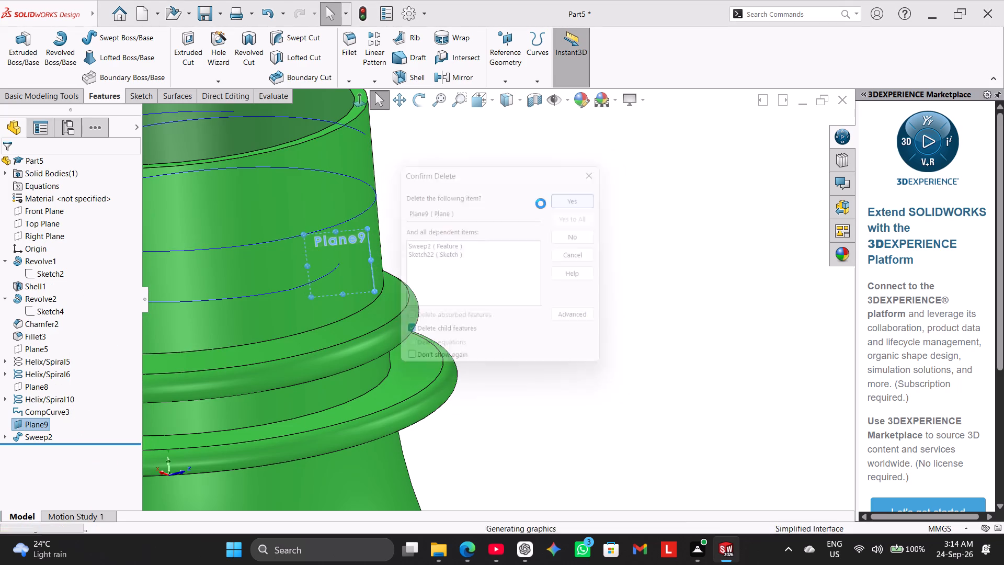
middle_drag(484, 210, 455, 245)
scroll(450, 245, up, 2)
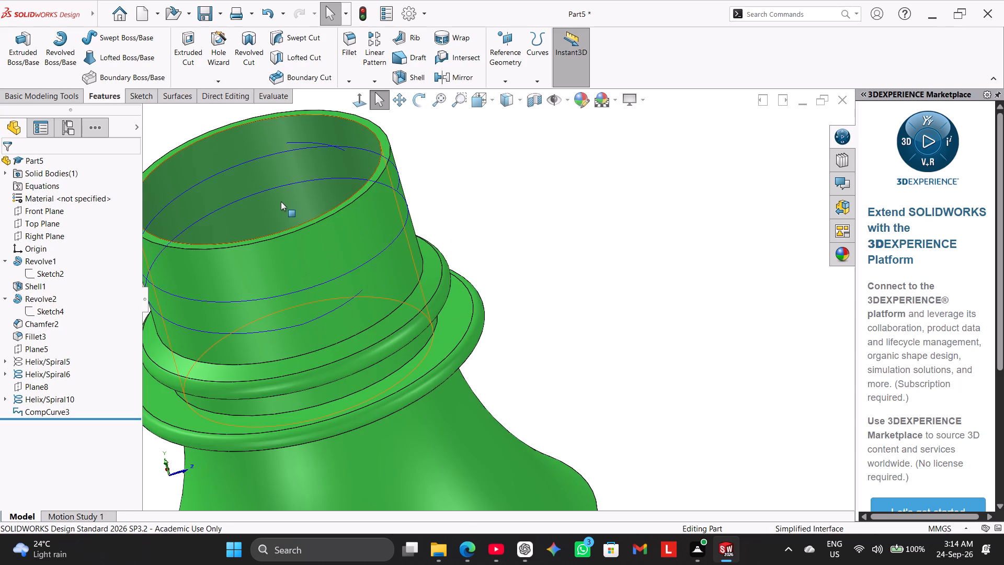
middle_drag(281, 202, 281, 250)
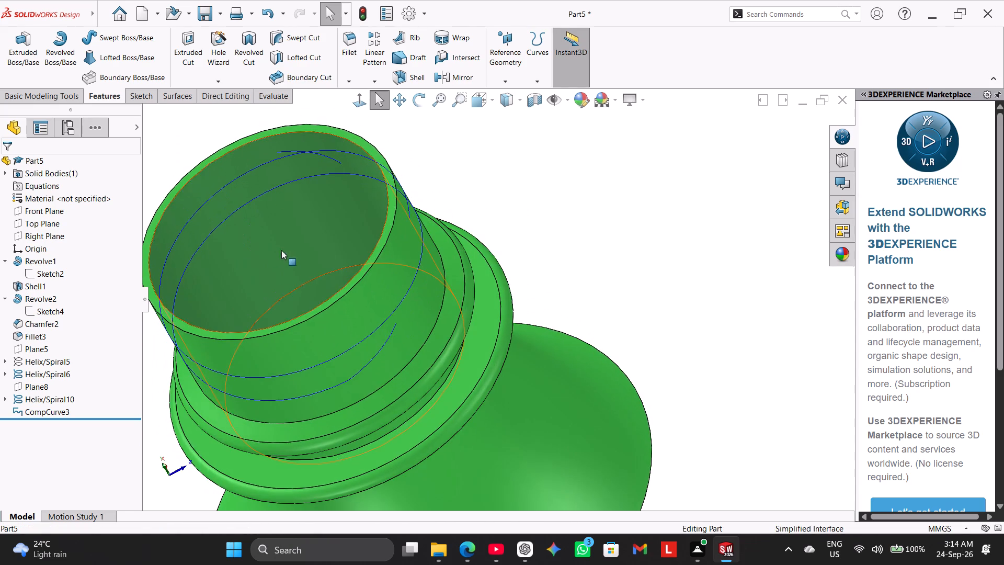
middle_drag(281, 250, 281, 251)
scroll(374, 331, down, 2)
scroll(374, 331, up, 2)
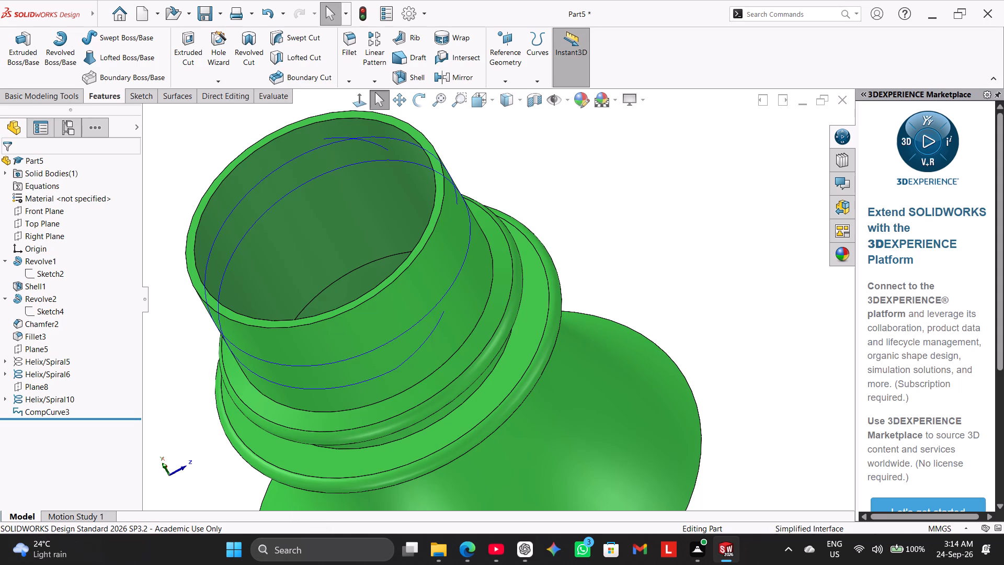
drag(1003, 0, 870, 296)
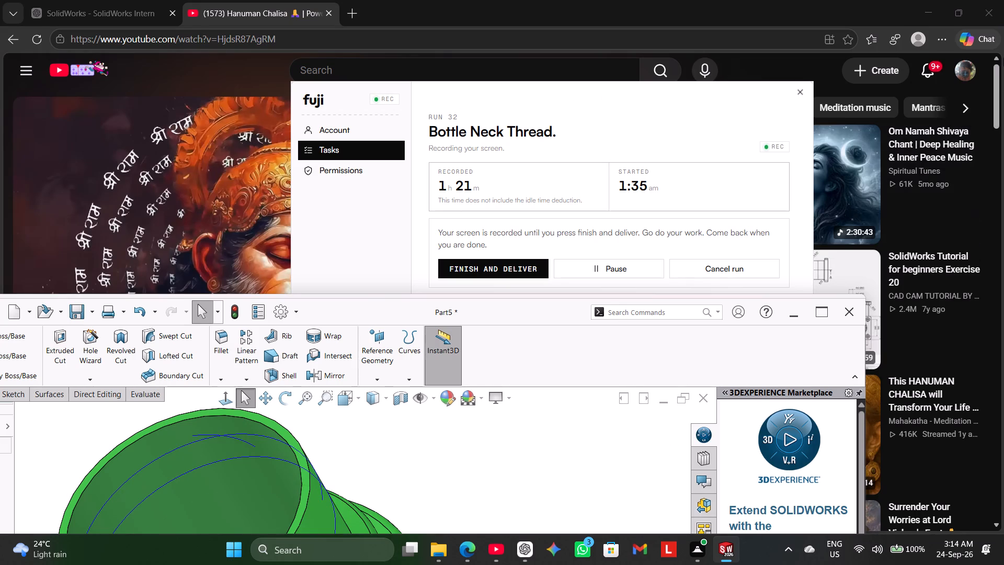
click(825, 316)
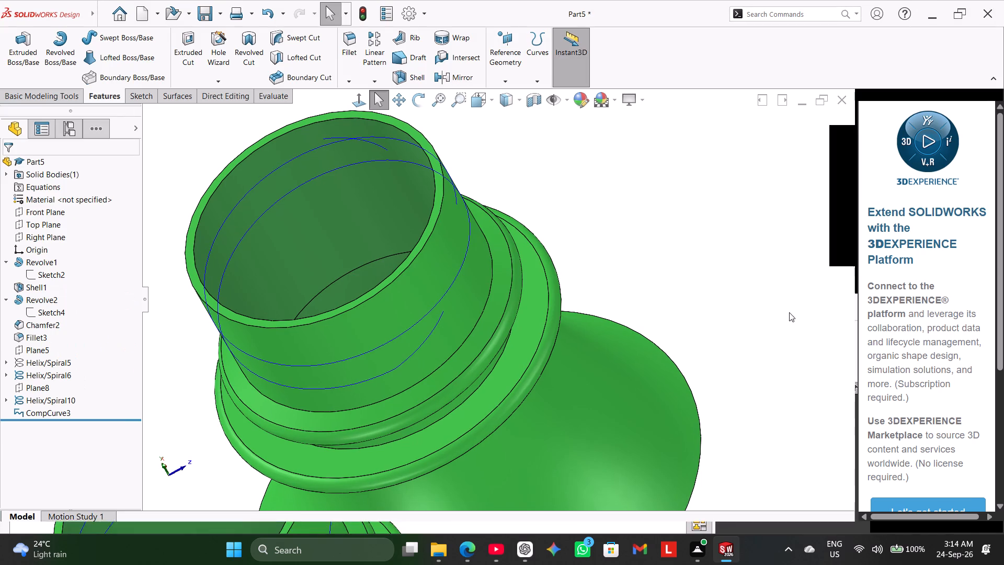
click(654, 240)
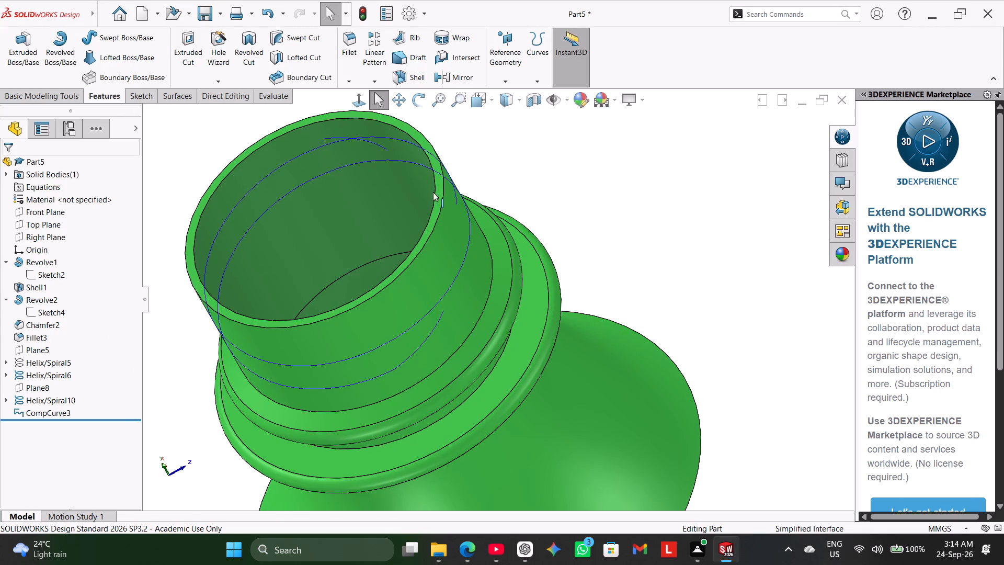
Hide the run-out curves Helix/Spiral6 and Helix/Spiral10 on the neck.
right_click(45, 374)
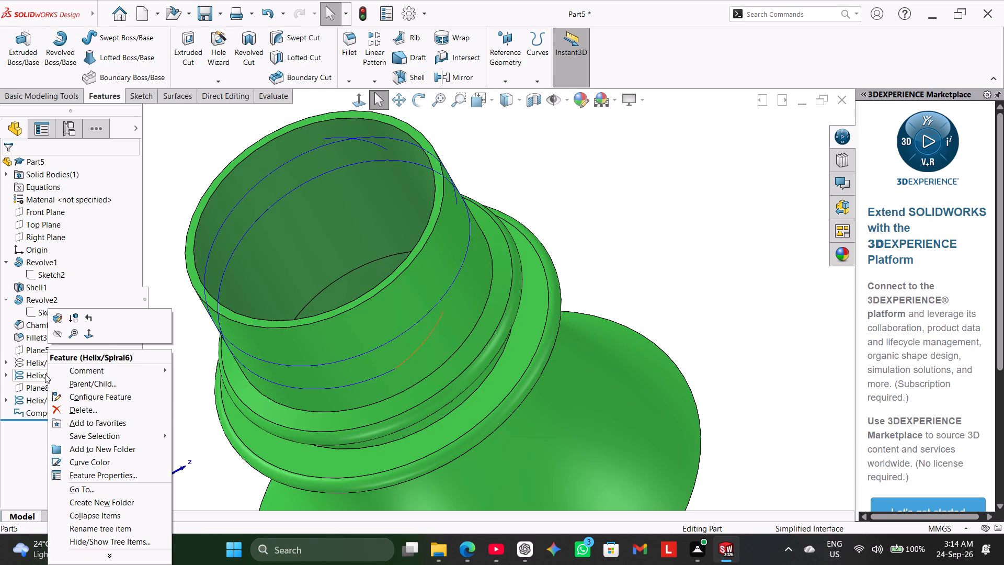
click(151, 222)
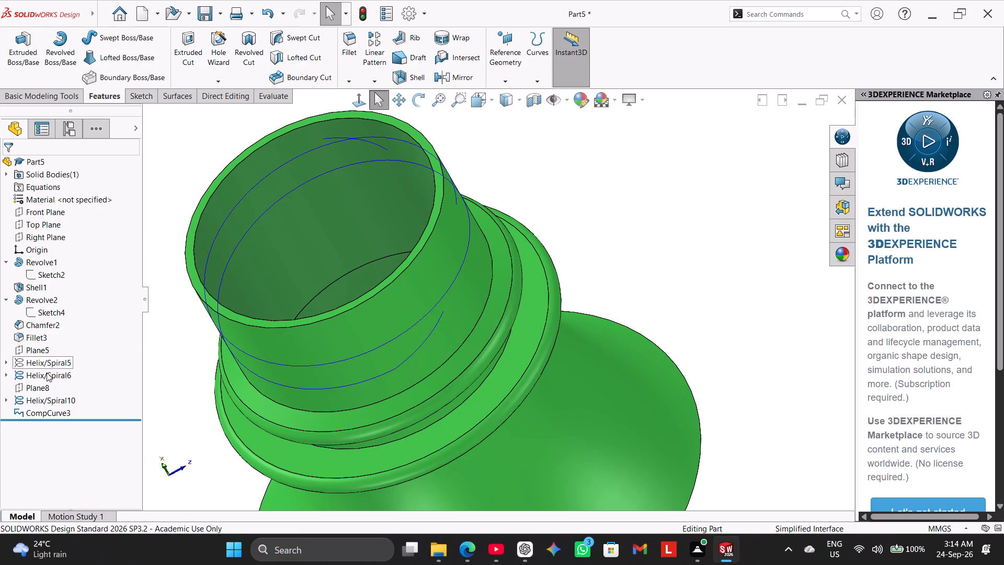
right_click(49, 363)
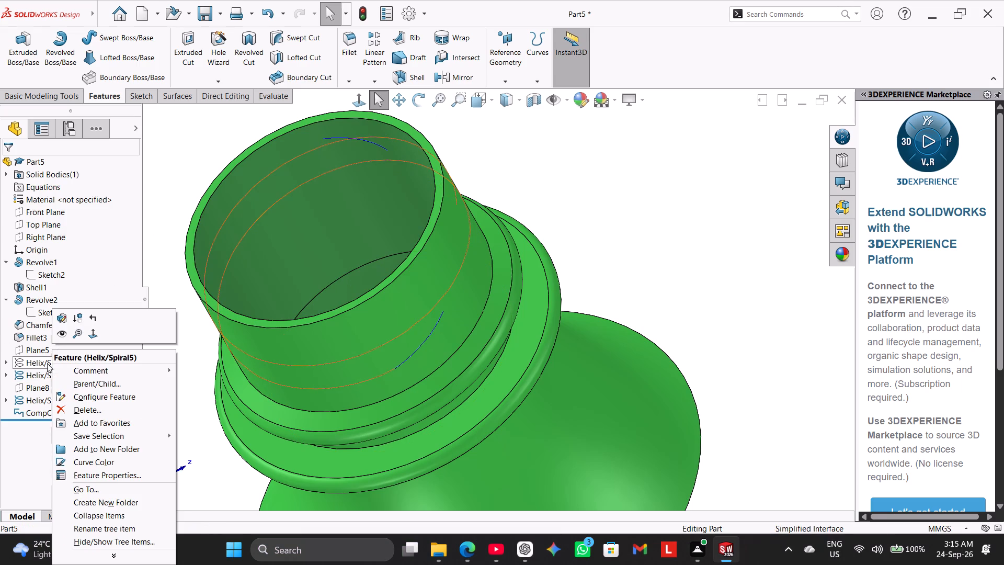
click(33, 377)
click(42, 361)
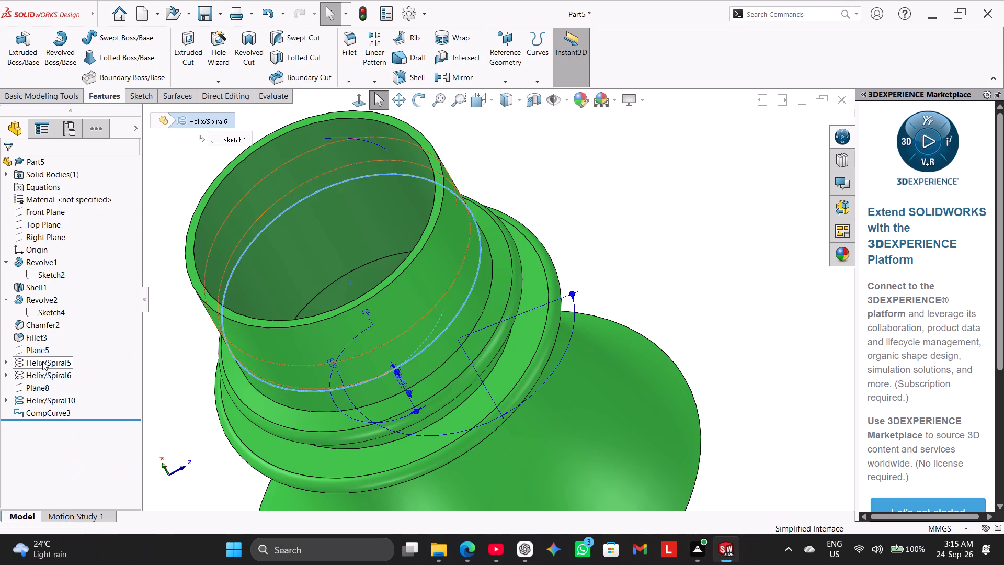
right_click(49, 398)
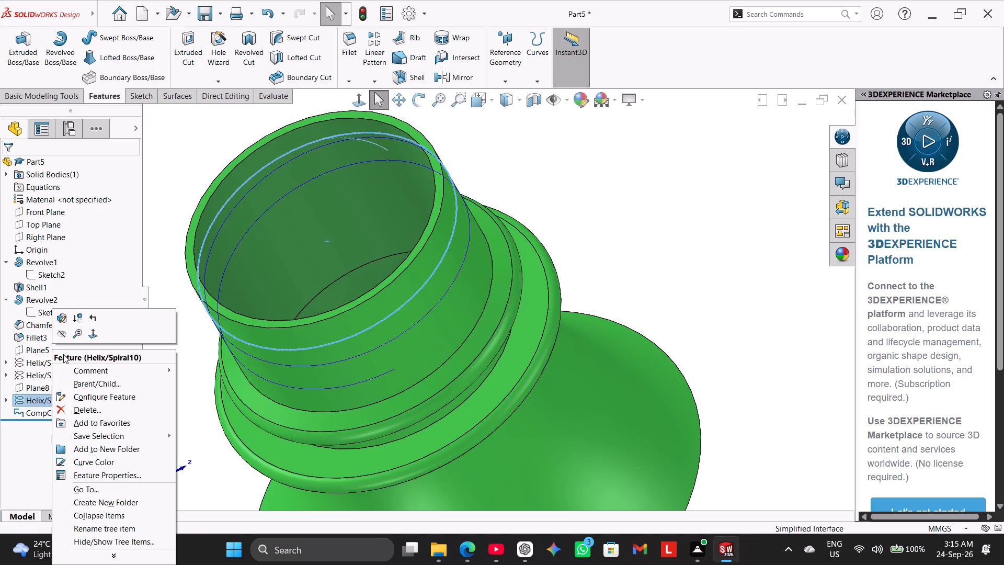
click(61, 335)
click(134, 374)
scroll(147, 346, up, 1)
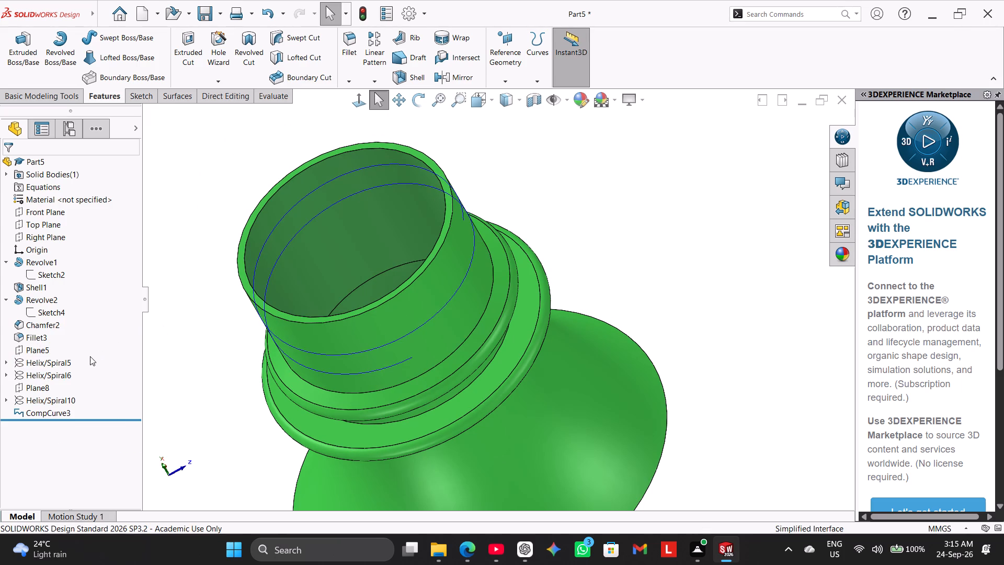
Show the three neck curves Helix/Spiral5, Helix/Spiral6 and Helix/Spiral10.
right_click(34, 364)
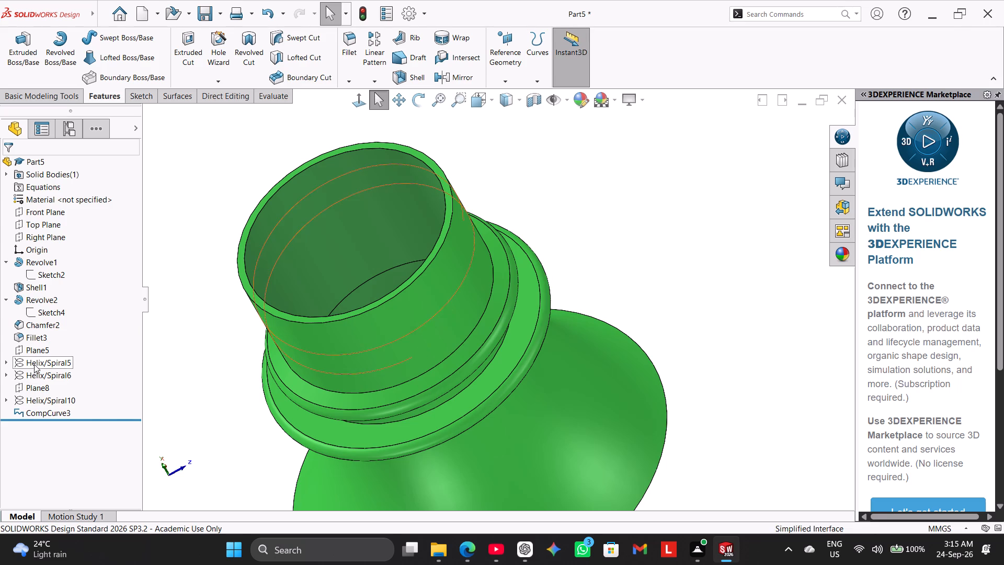
click(47, 339)
right_click(46, 376)
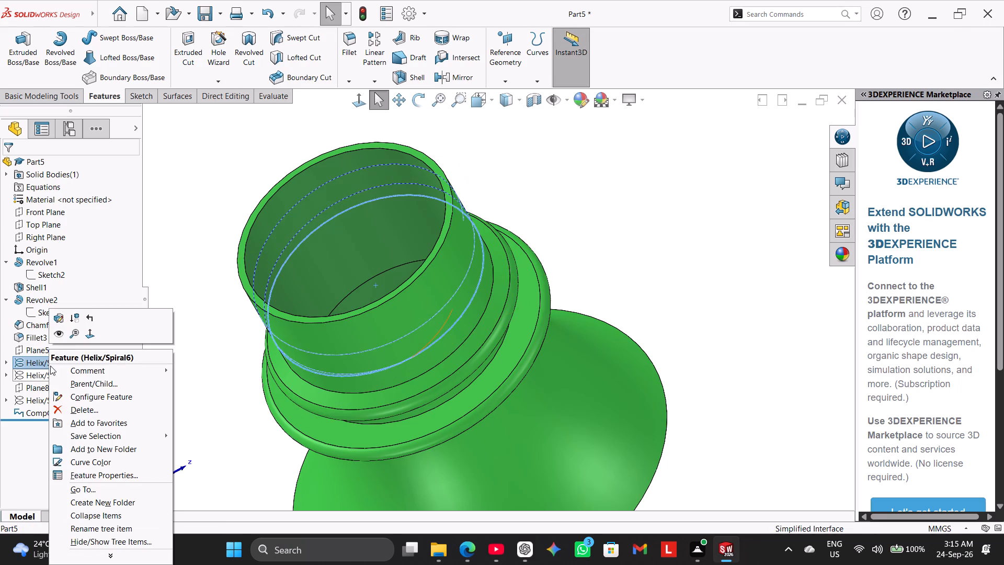
click(56, 332)
right_click(49, 399)
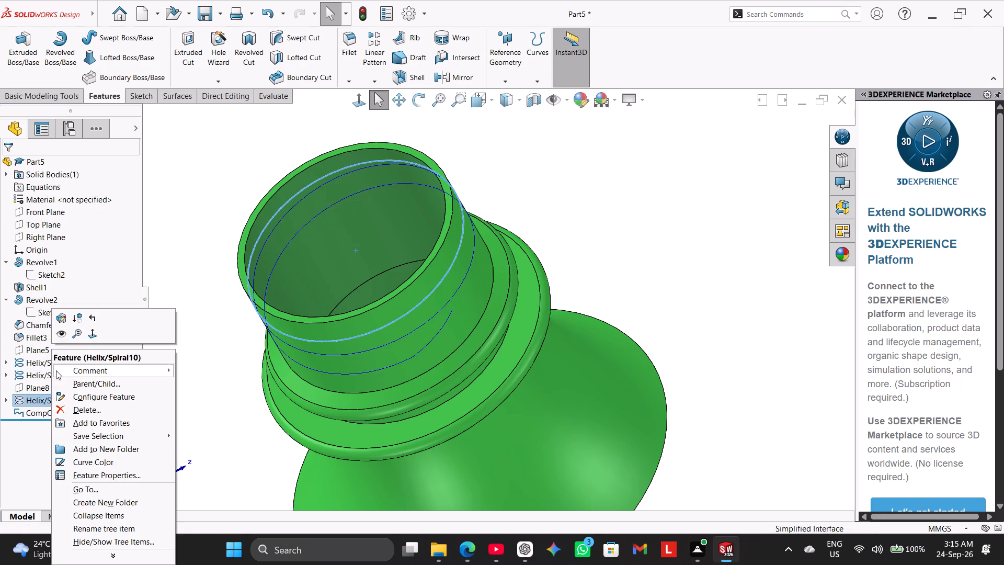
click(61, 336)
click(188, 356)
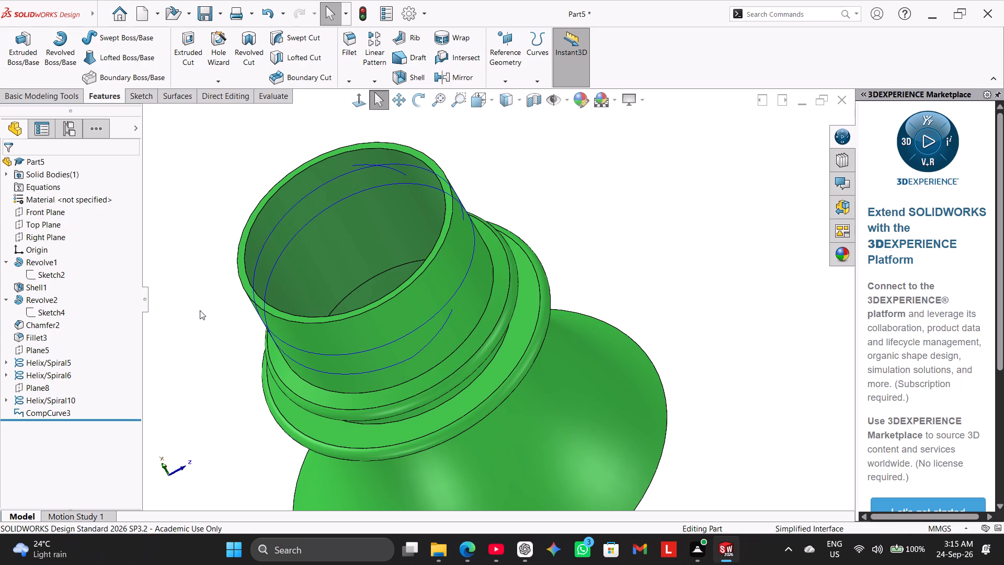
Delete the upper run-out curve Helix/Spiral10 on the neck, keeping its absorbed sketch.
middle_drag(200, 310, 216, 458)
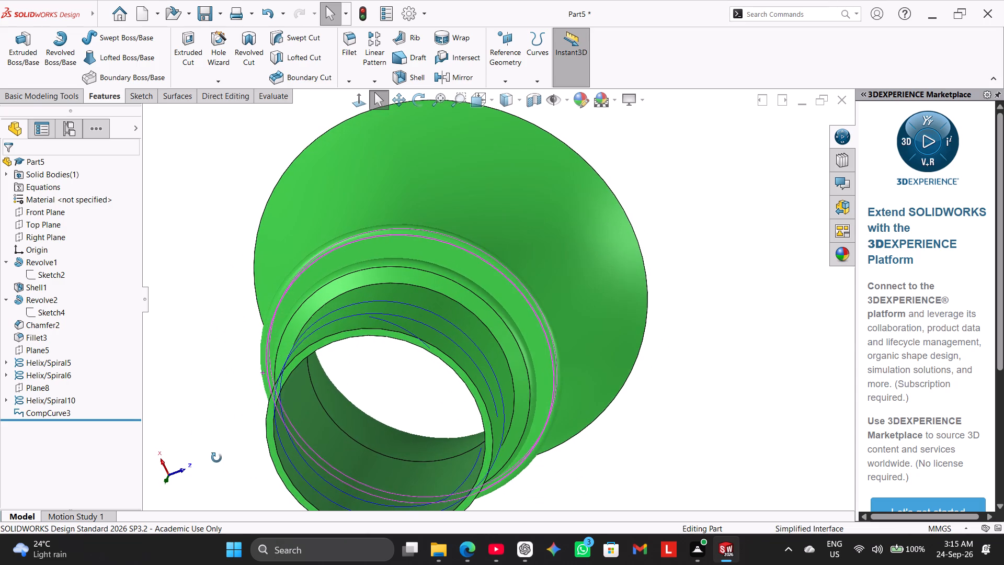
middle_drag(216, 458, 240, 448)
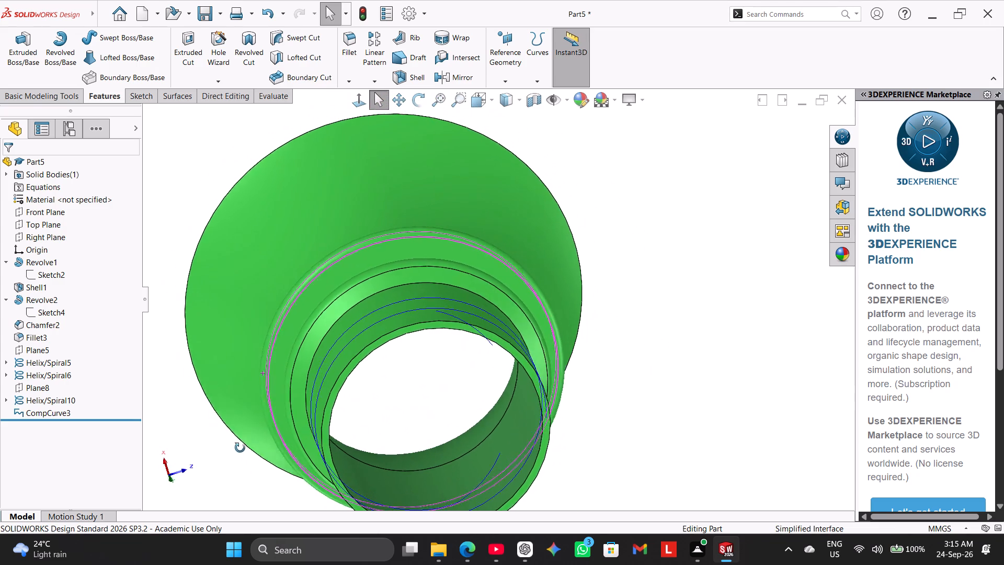
middle_drag(240, 448, 170, 420)
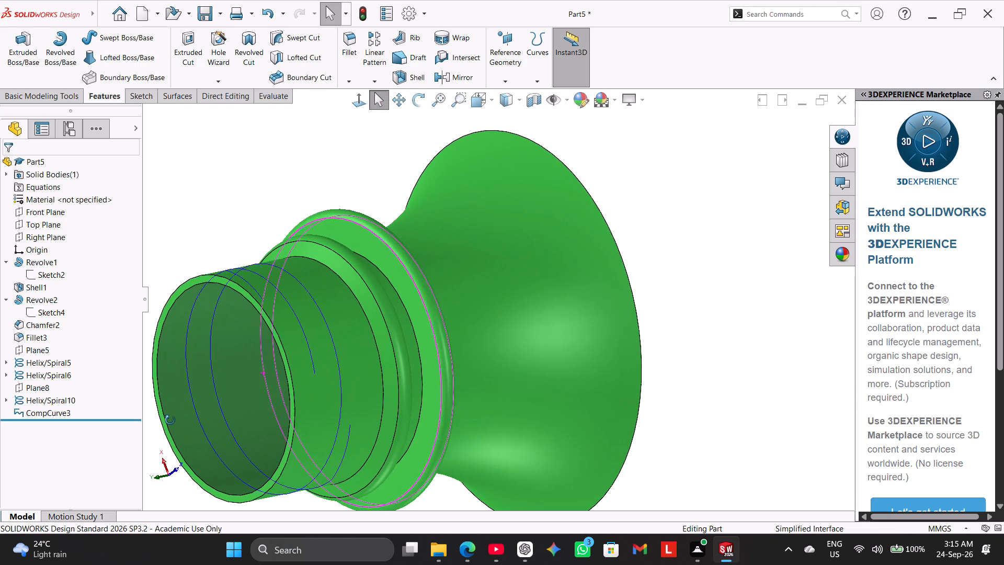
middle_drag(170, 420, 180, 392)
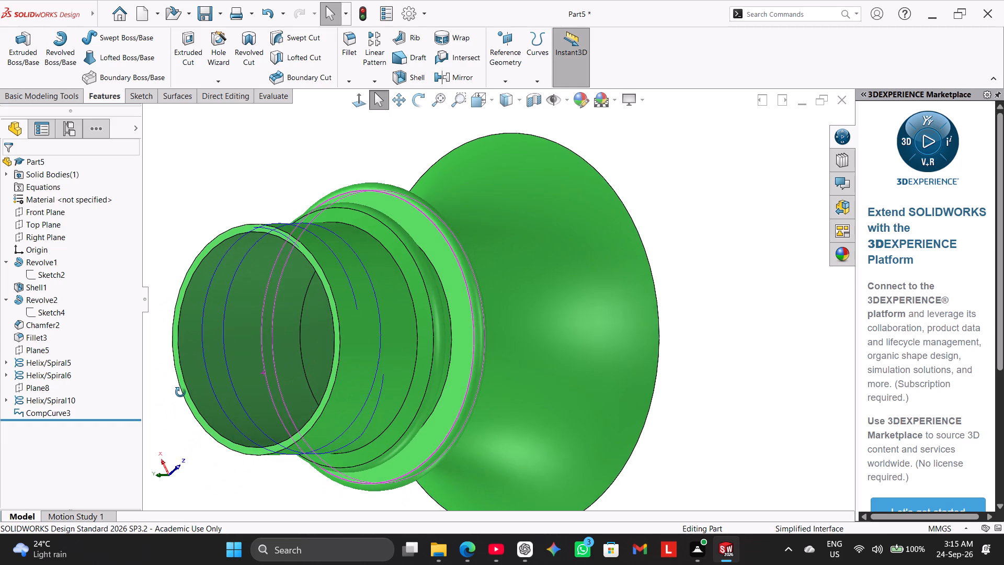
middle_drag(180, 392, 140, 362)
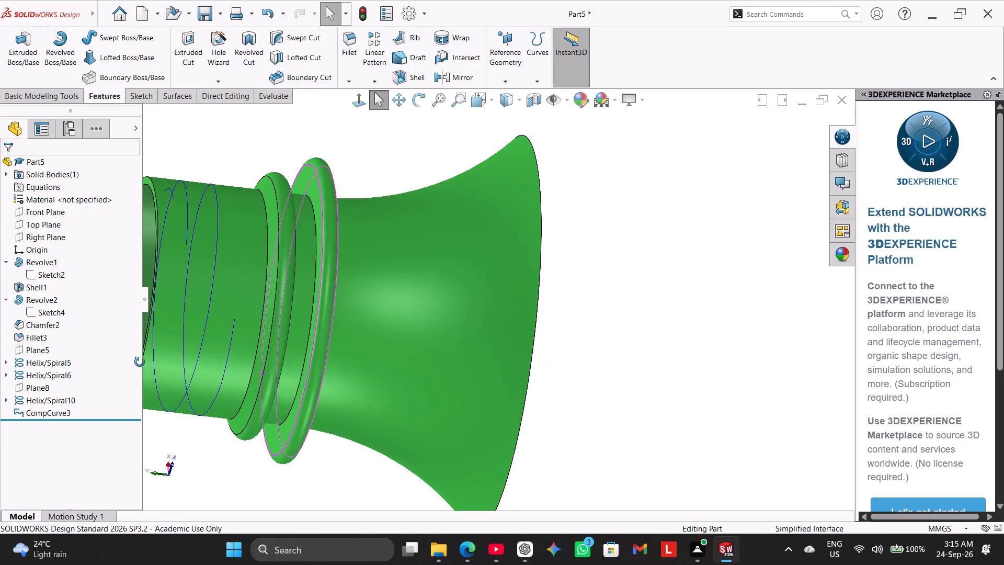
middle_drag(140, 362, 233, 454)
right_click(409, 328)
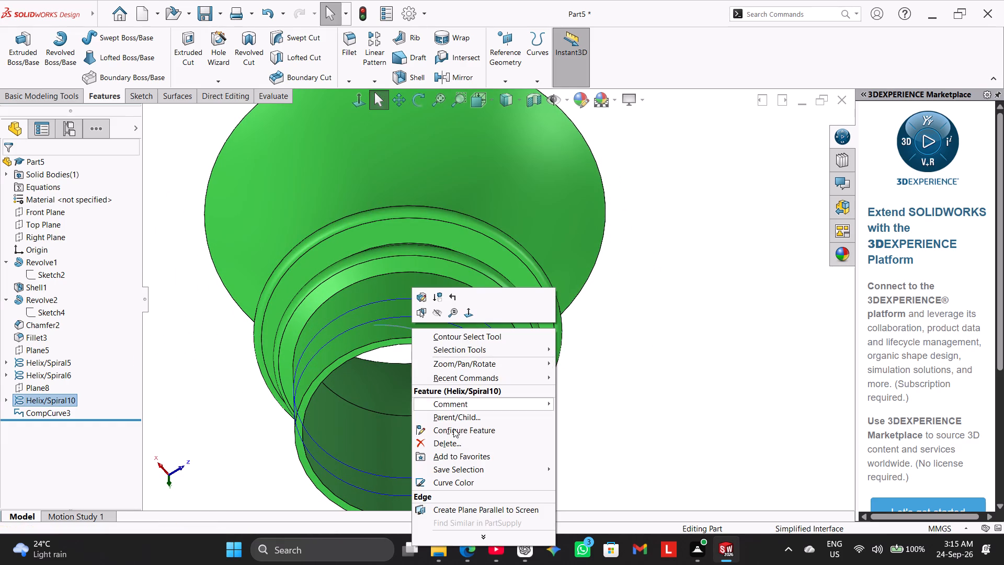
click(449, 443)
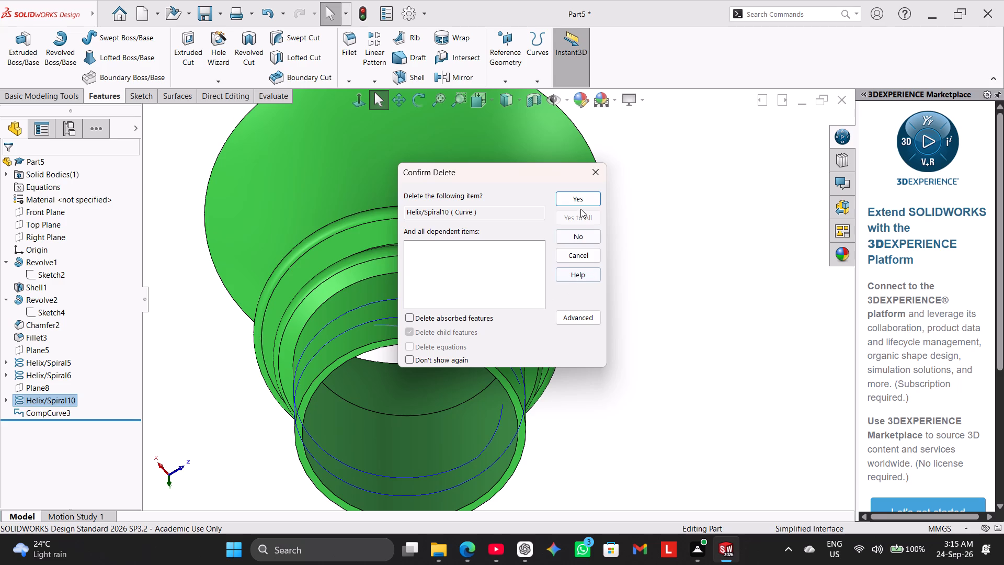
click(580, 202)
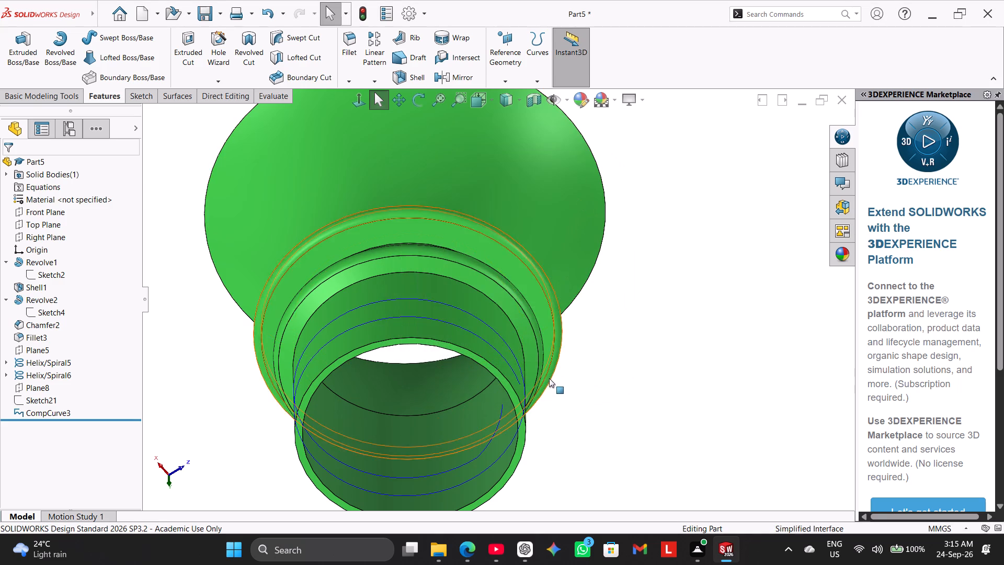
Turn off the reverse direction of the lower run-out curve Helix/Spiral6 on the neck.
middle_drag(532, 392, 501, 228)
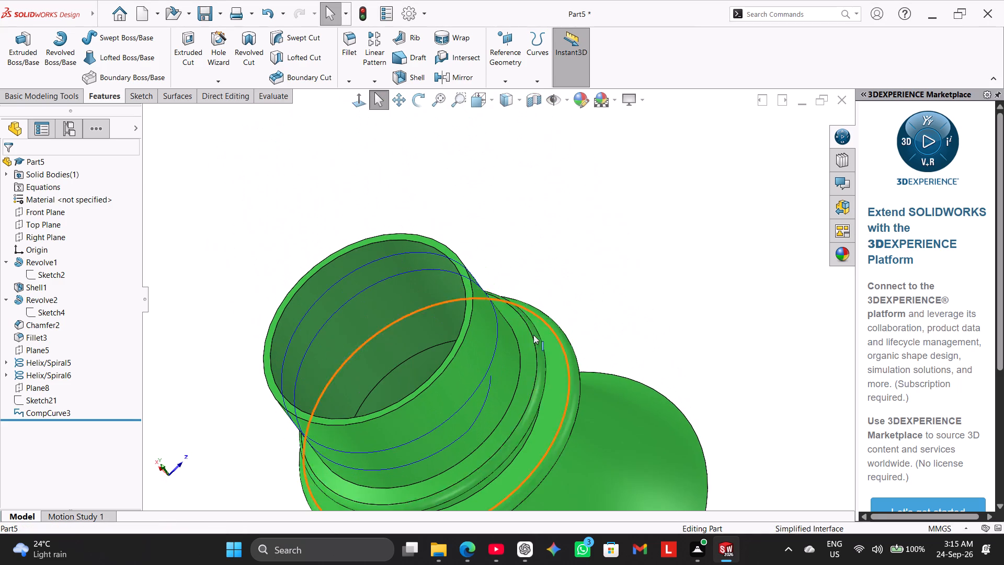
middle_drag(538, 344, 515, 261)
scroll(521, 281, down, 1)
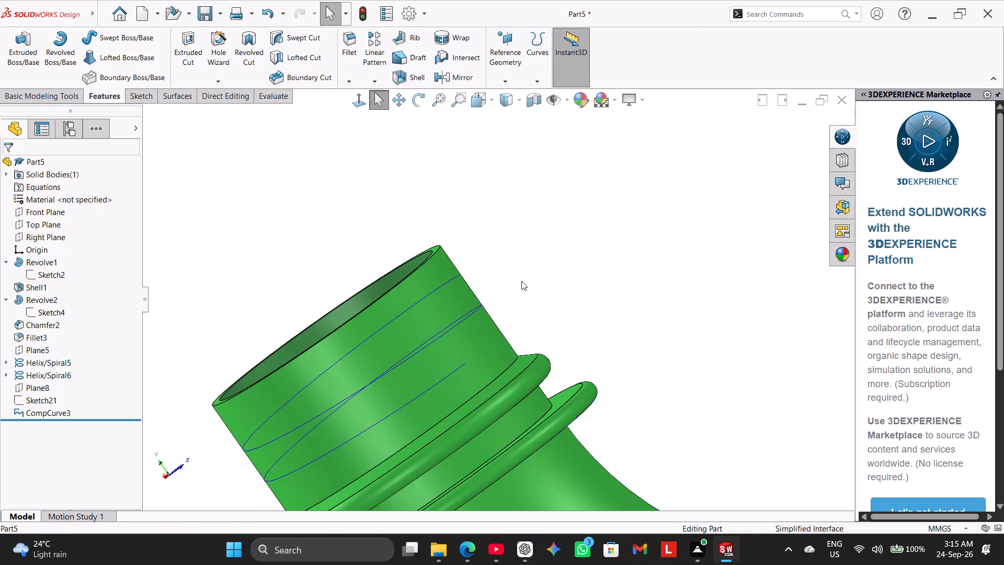
scroll(254, 308, up, 2)
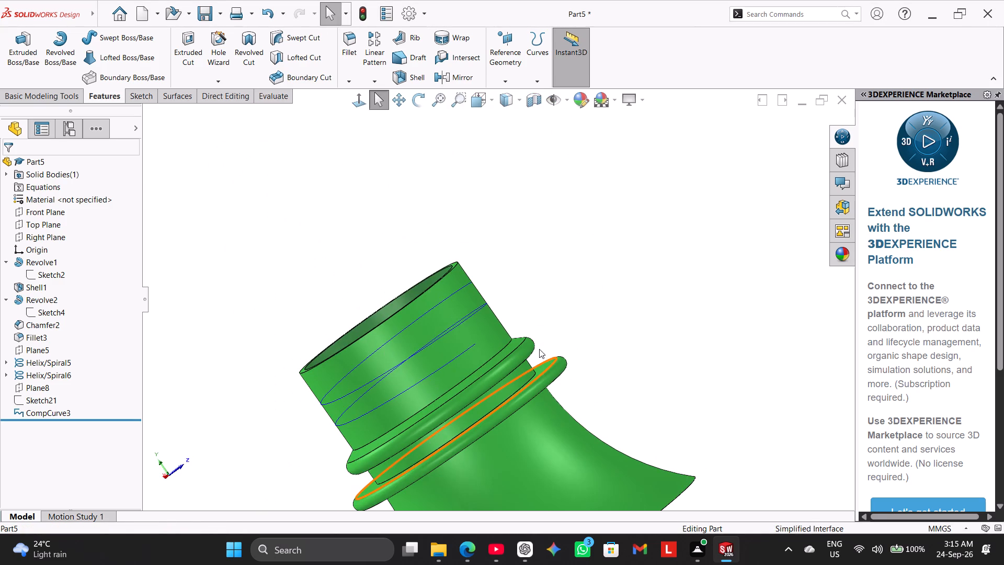
middle_drag(563, 292, 519, 376)
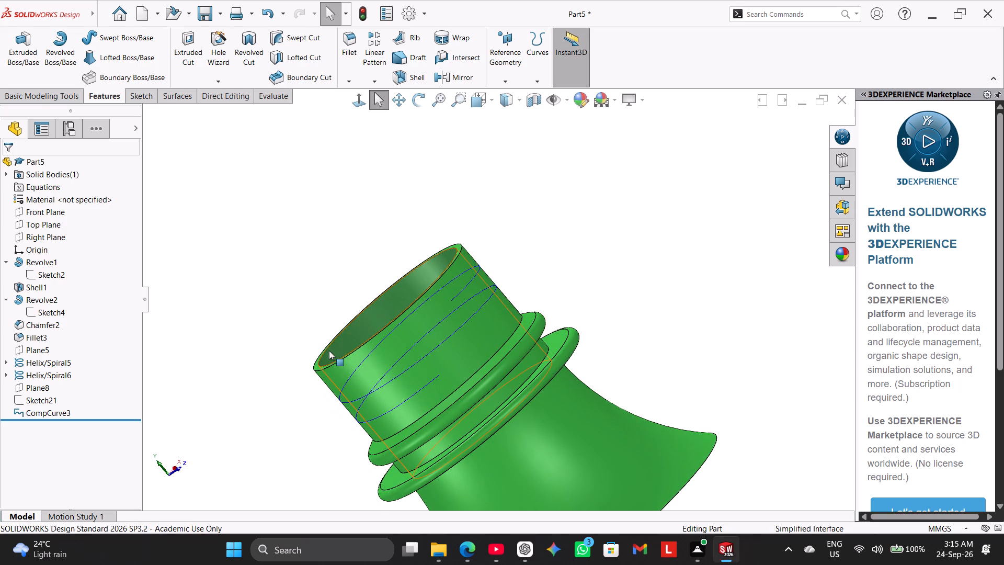
middle_drag(291, 411, 298, 350)
scroll(417, 345, down, 3)
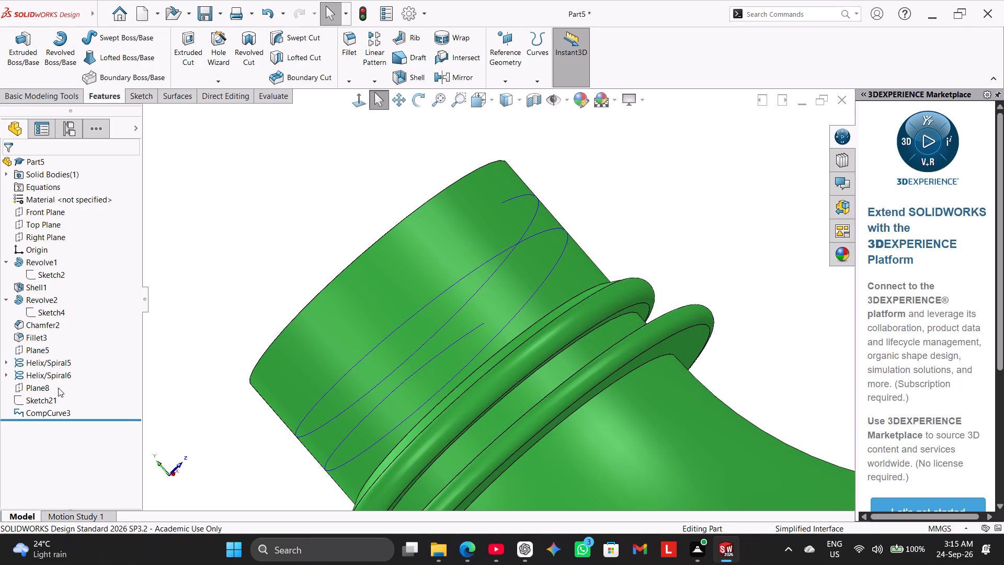
right_click(49, 375)
click(59, 318)
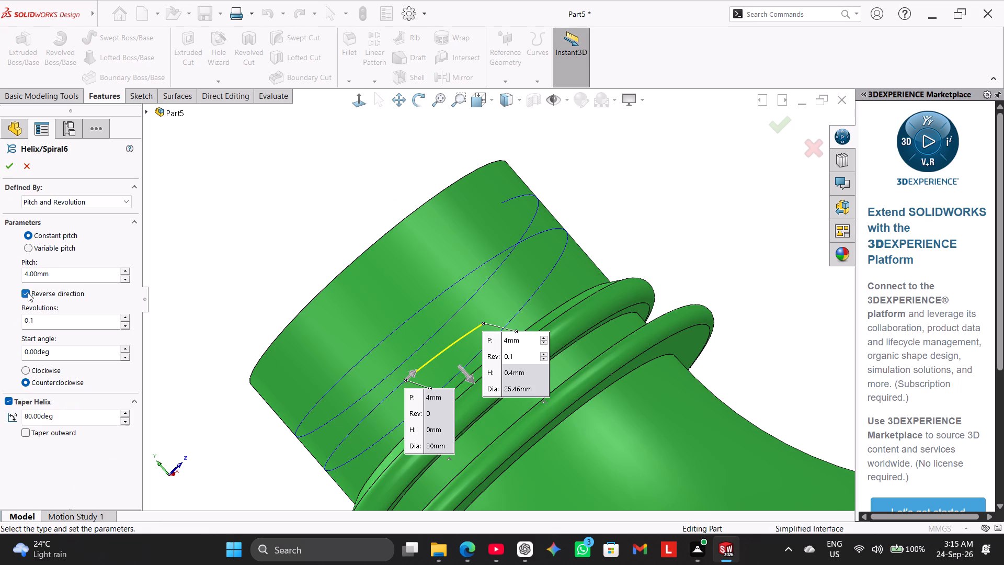
double_click(28, 292)
click(28, 292)
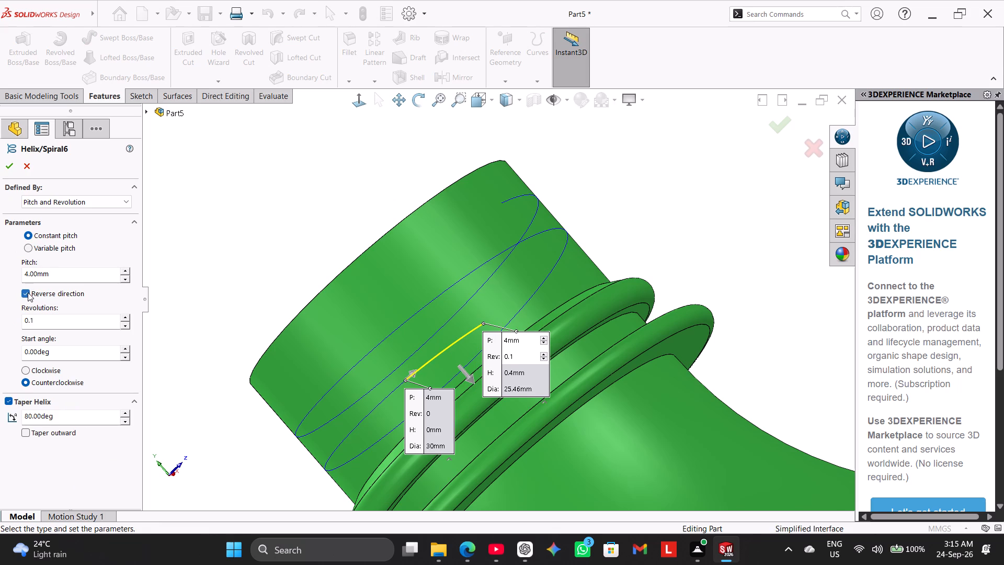
click(28, 292)
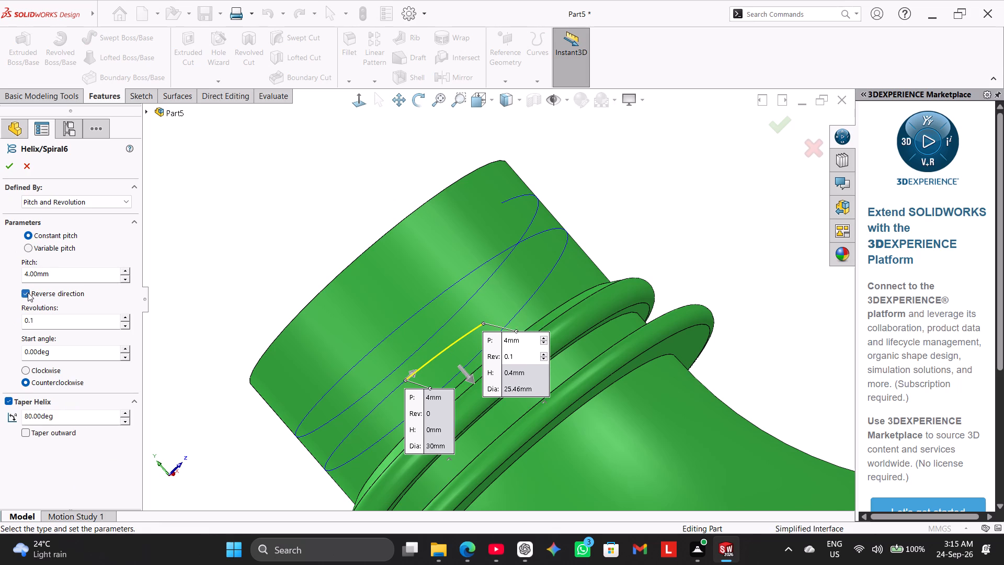
click(28, 292)
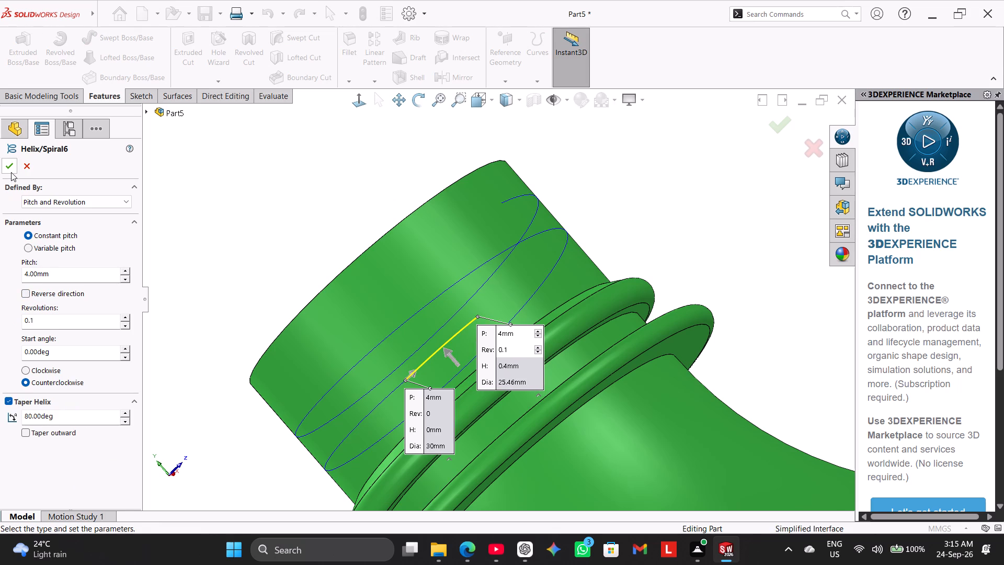
click(11, 172)
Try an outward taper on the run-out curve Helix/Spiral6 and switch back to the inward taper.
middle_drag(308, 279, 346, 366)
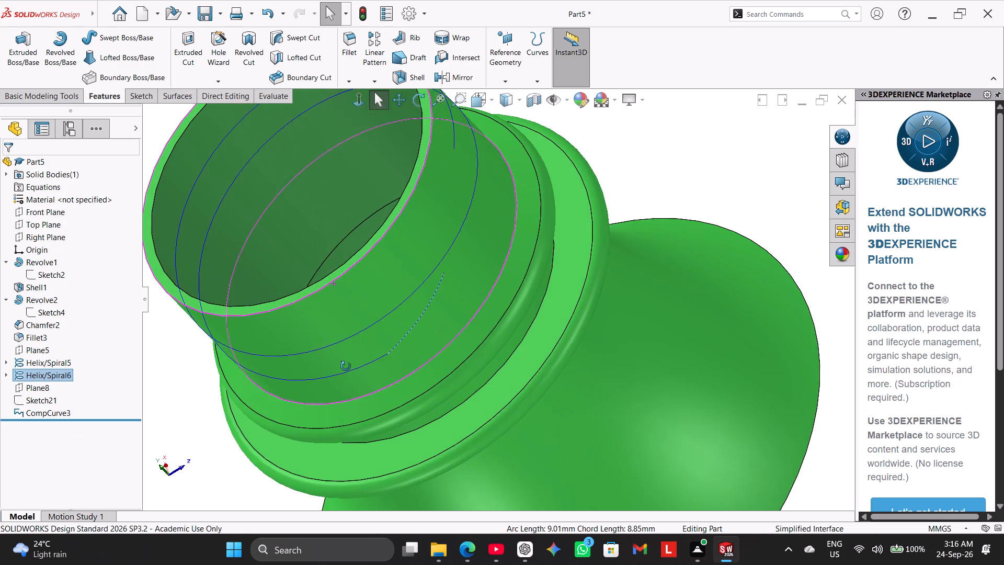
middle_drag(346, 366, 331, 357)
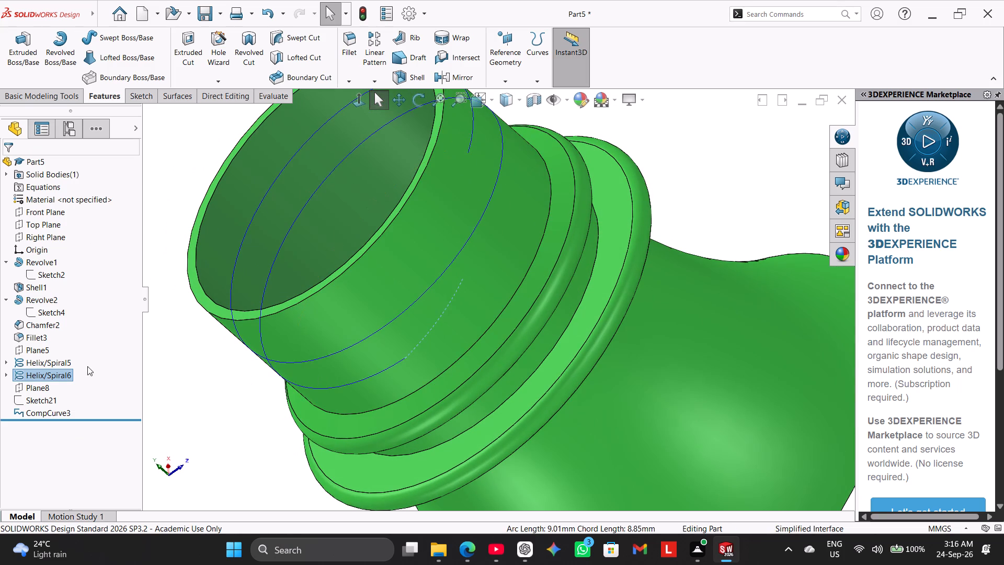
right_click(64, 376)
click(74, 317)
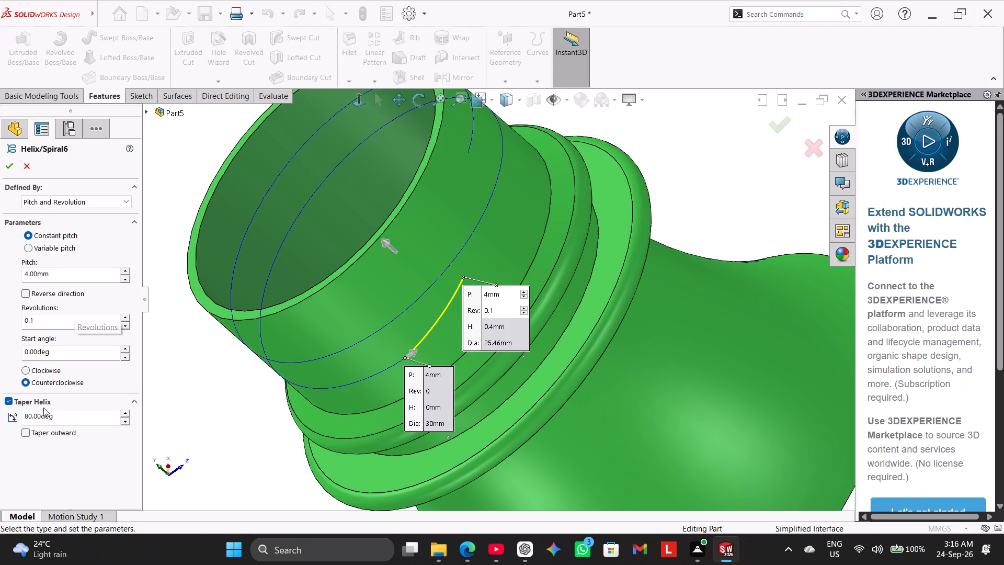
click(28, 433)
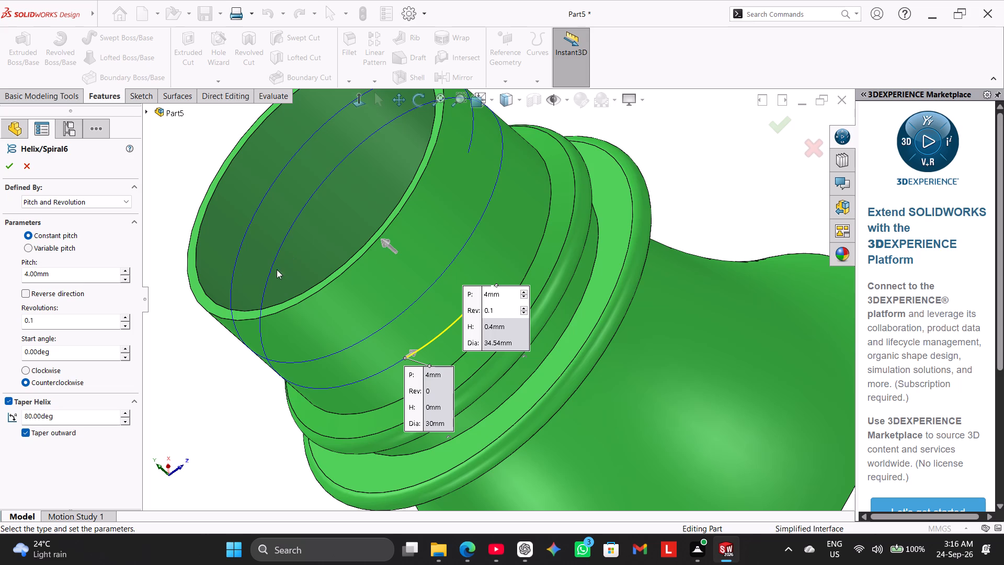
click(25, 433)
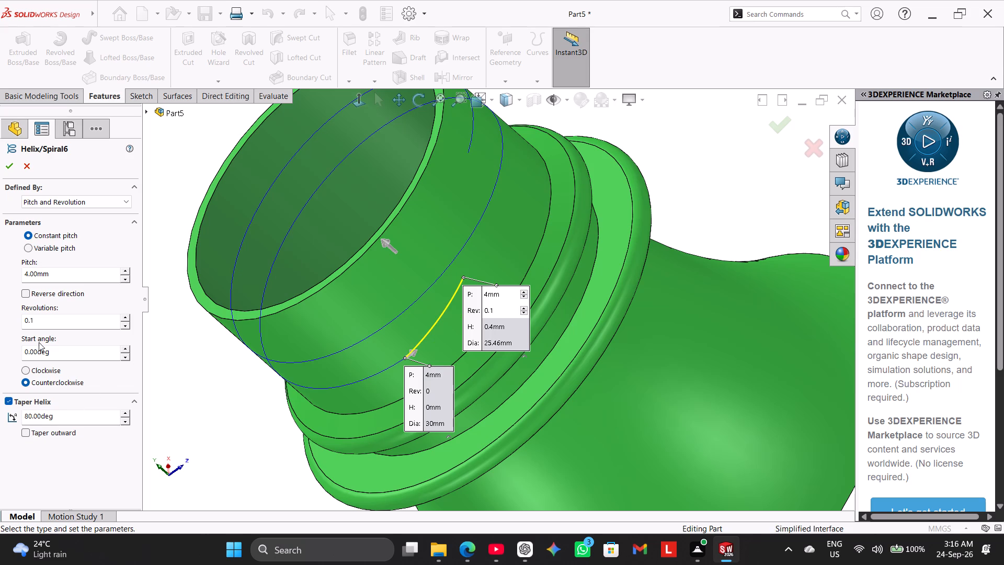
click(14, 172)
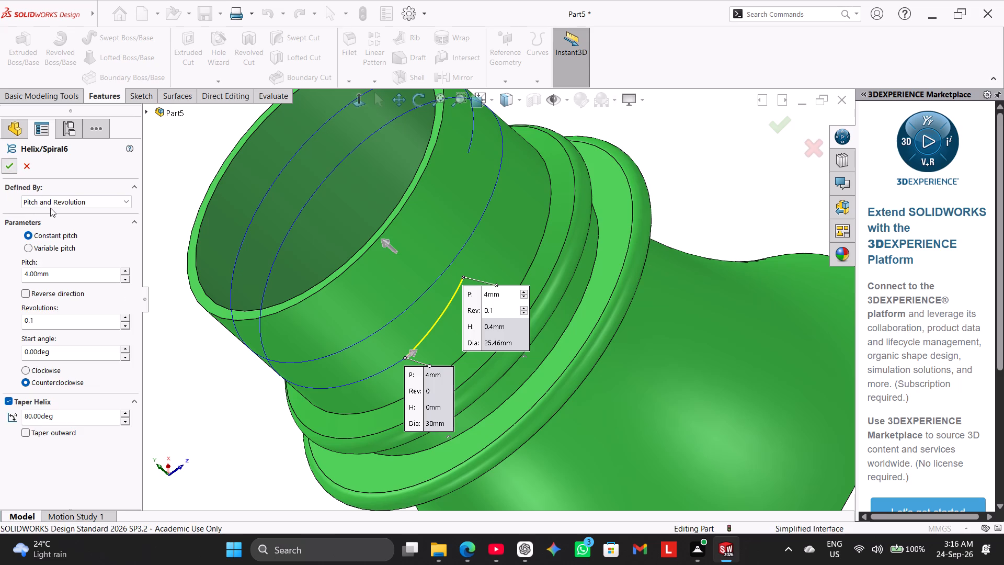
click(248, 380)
Create a reference plane perpendicular to the run-out curve Helix/Spiral6 and coincident with its free endpoint.
middle_drag(503, 320, 503, 374)
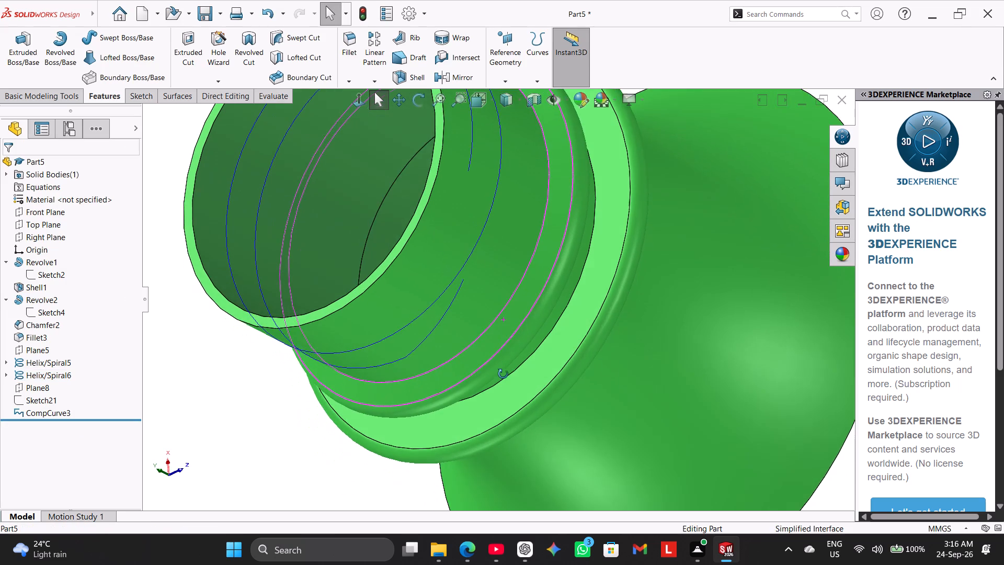
middle_drag(503, 374, 527, 208)
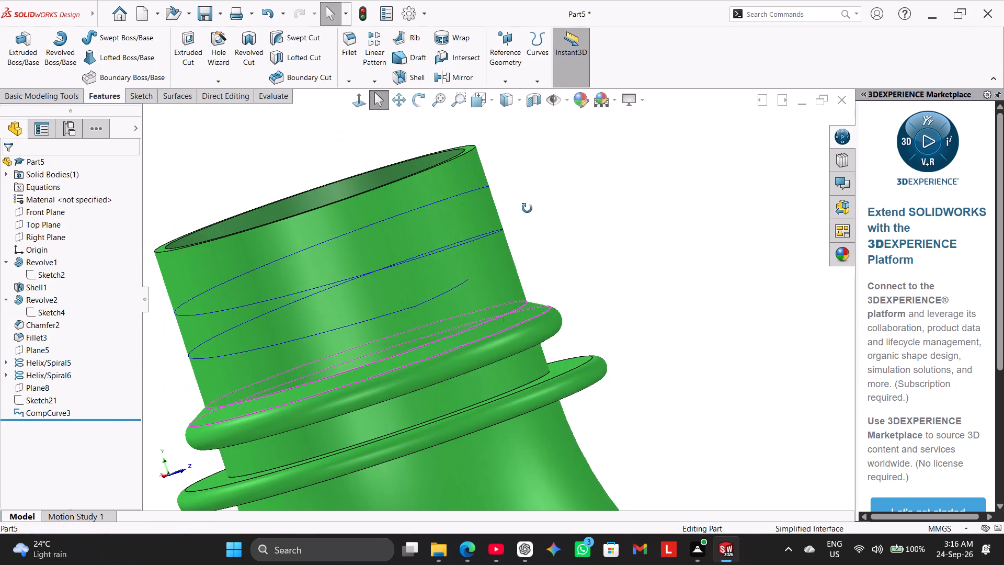
middle_drag(527, 208, 485, 253)
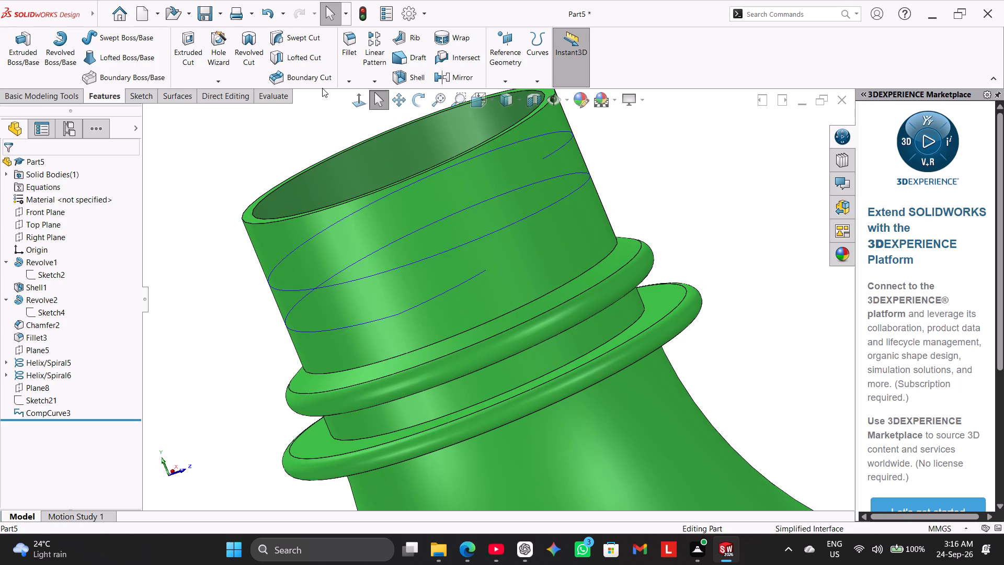
click(510, 82)
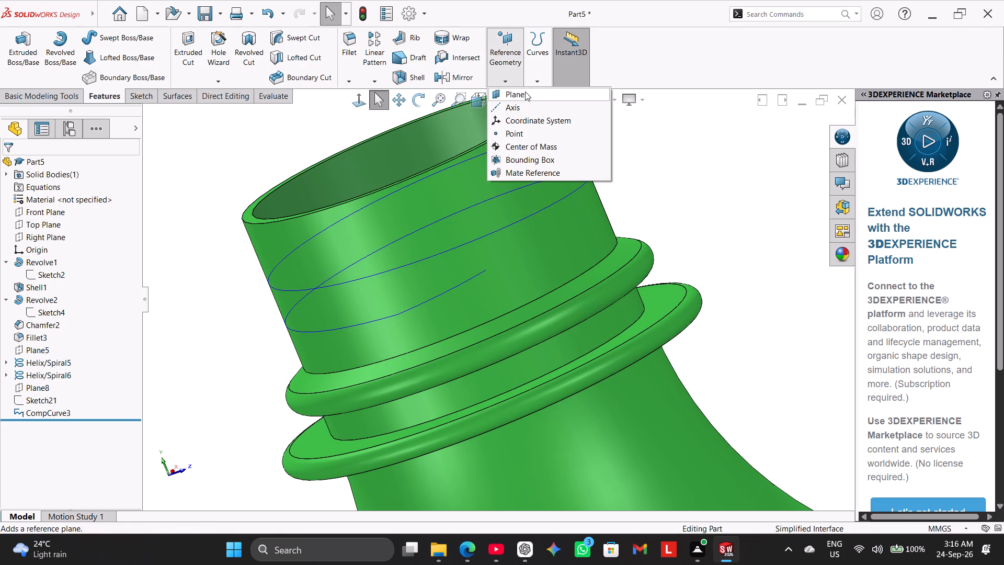
click(526, 92)
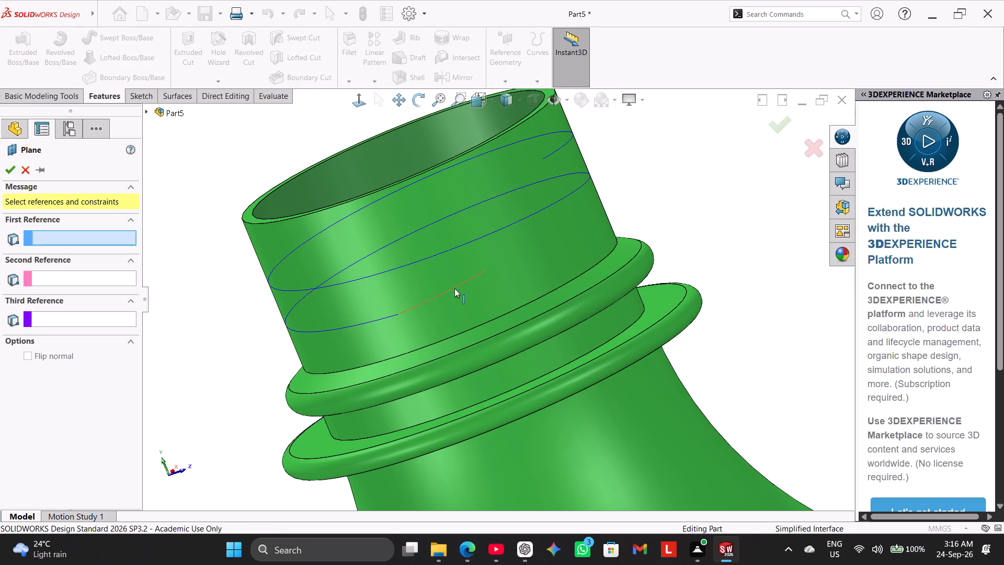
click(454, 288)
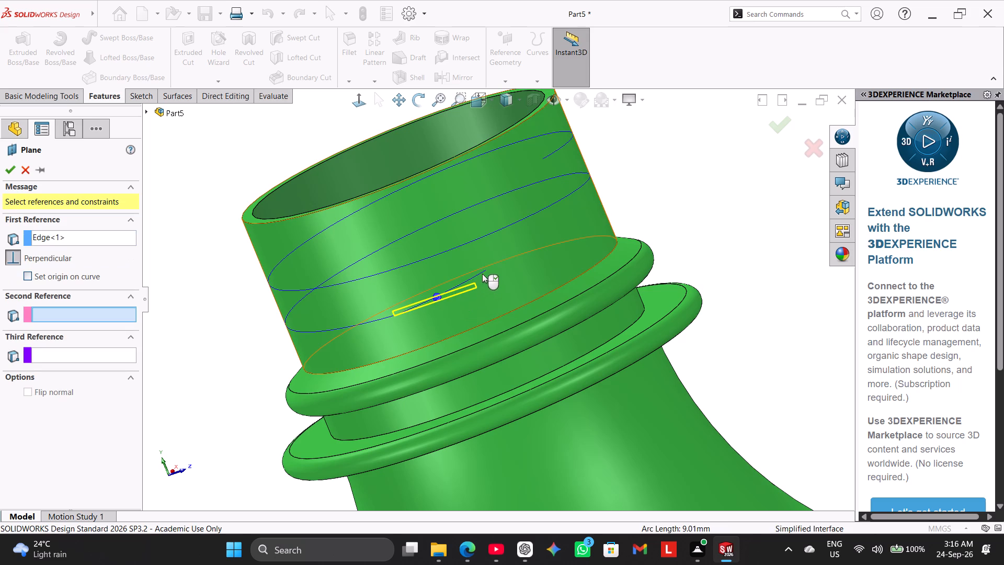
click(485, 269)
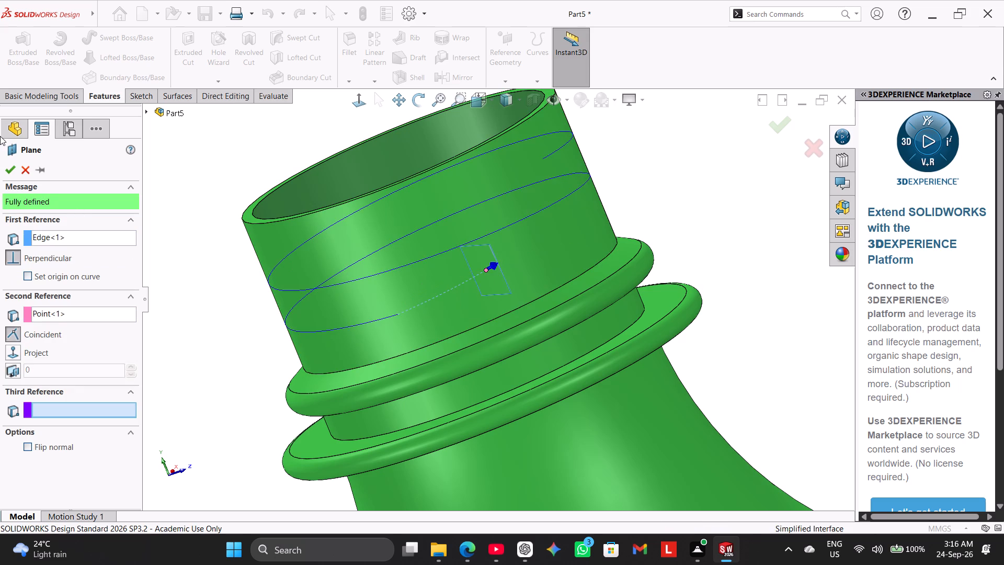
click(10, 168)
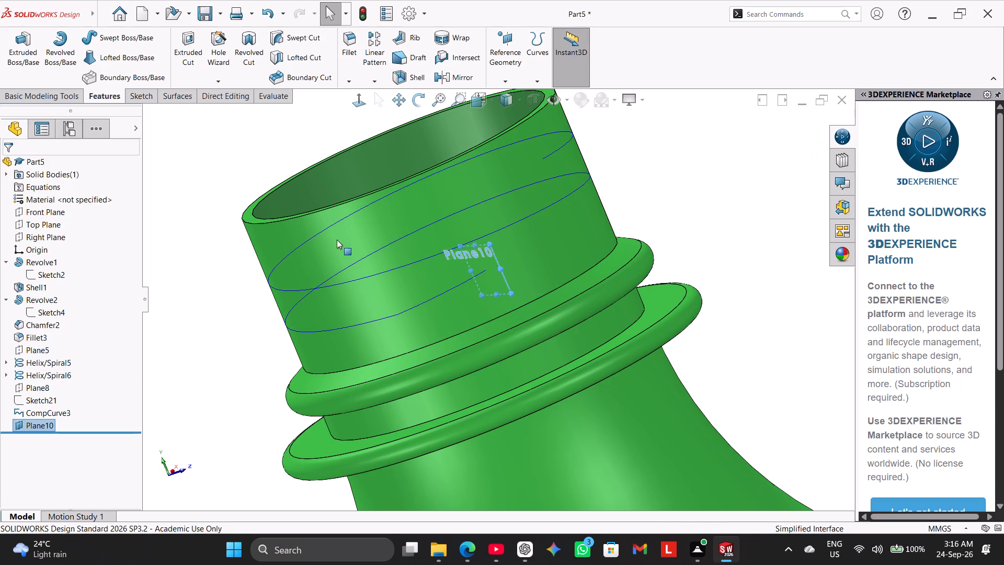
click(665, 180)
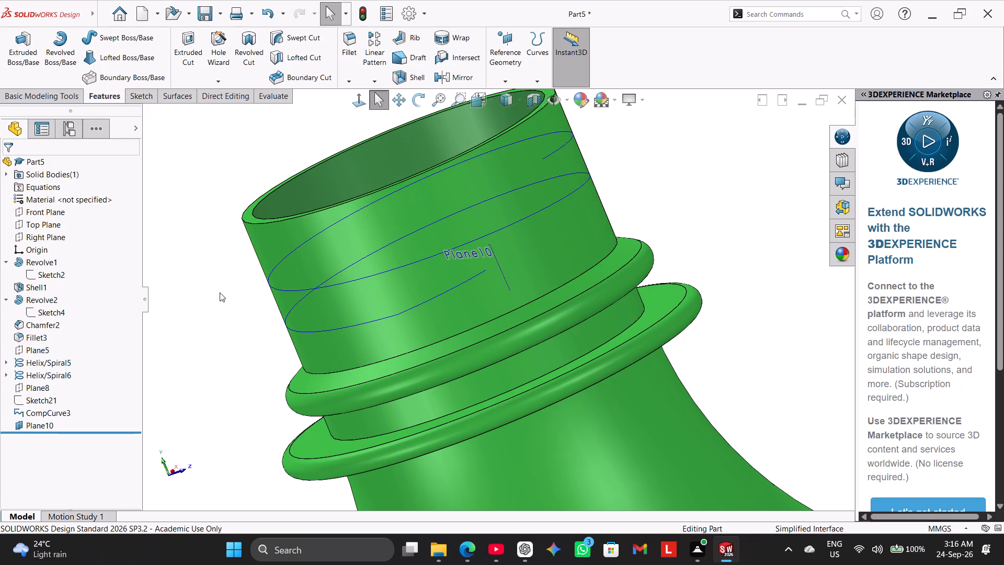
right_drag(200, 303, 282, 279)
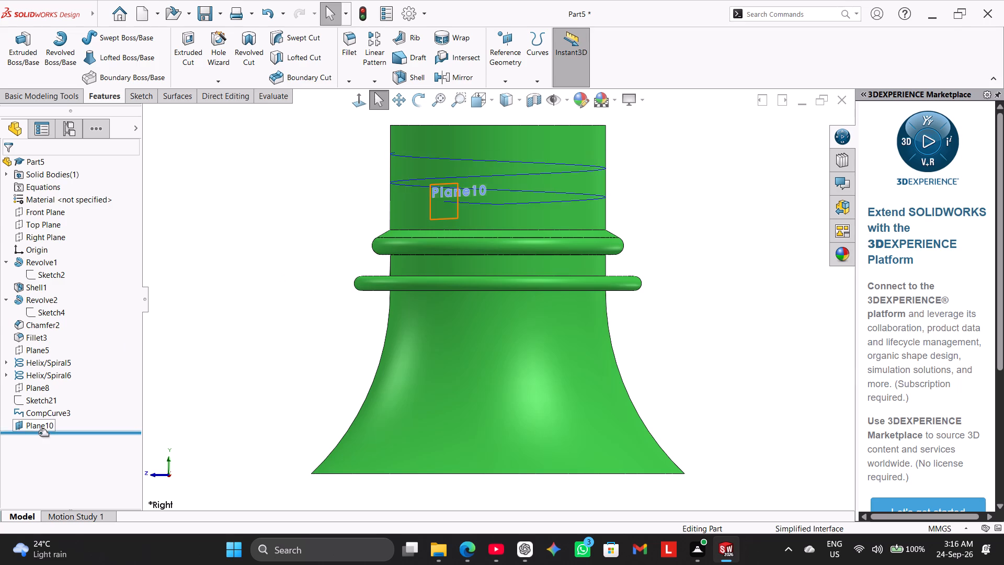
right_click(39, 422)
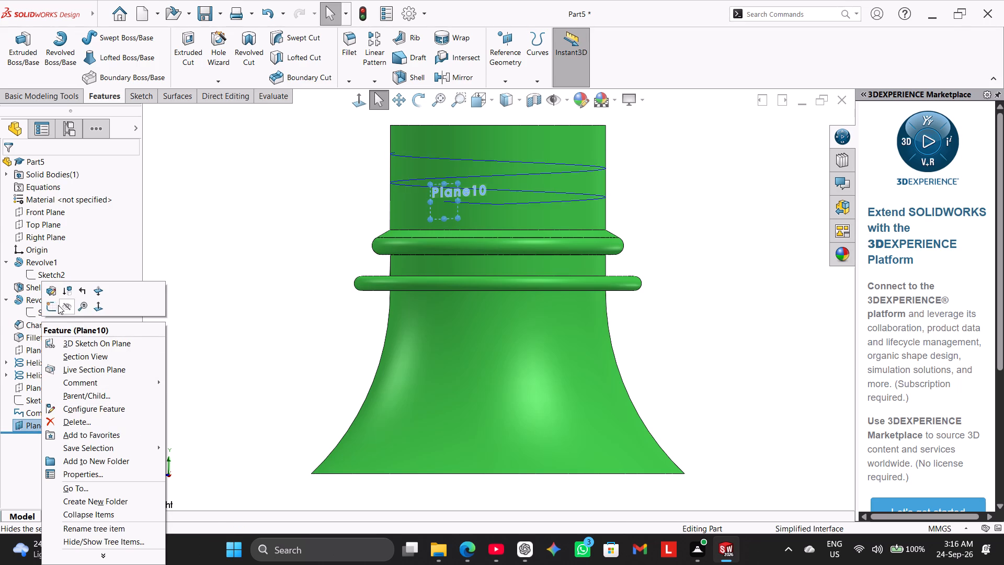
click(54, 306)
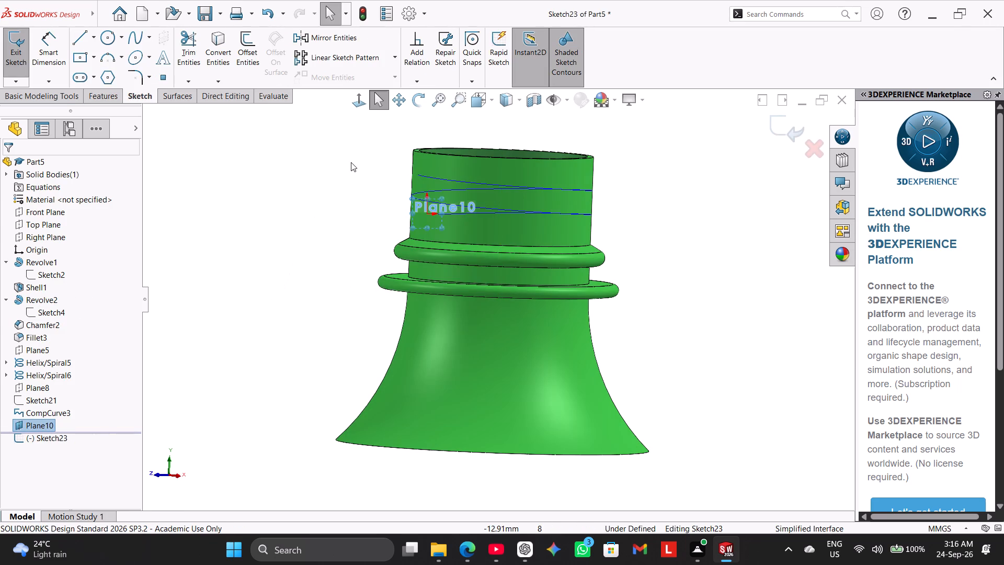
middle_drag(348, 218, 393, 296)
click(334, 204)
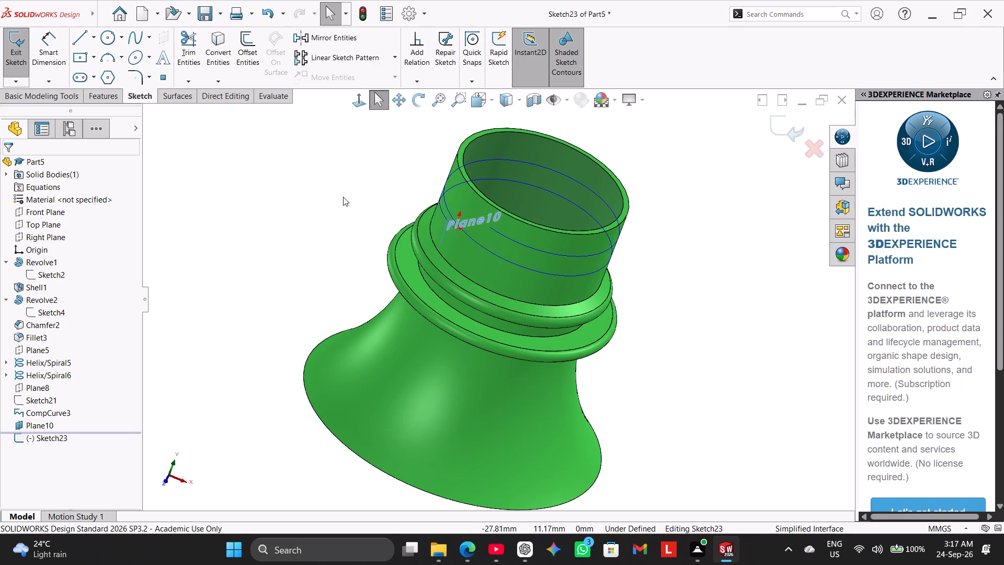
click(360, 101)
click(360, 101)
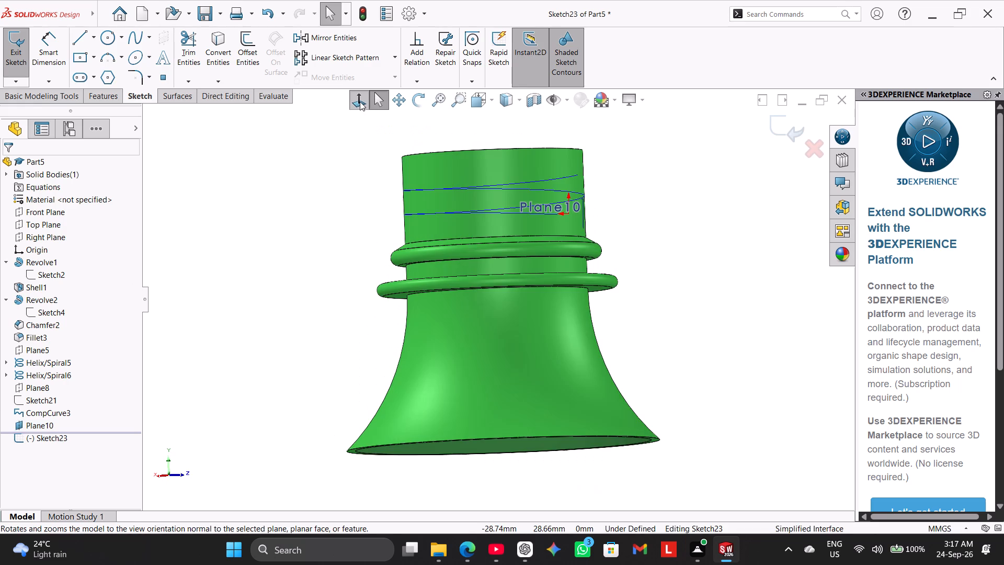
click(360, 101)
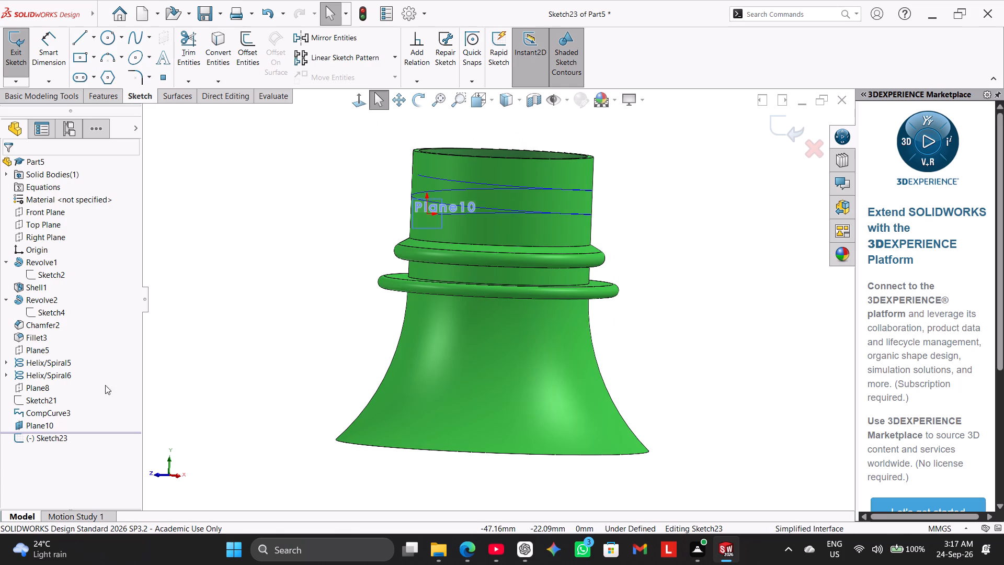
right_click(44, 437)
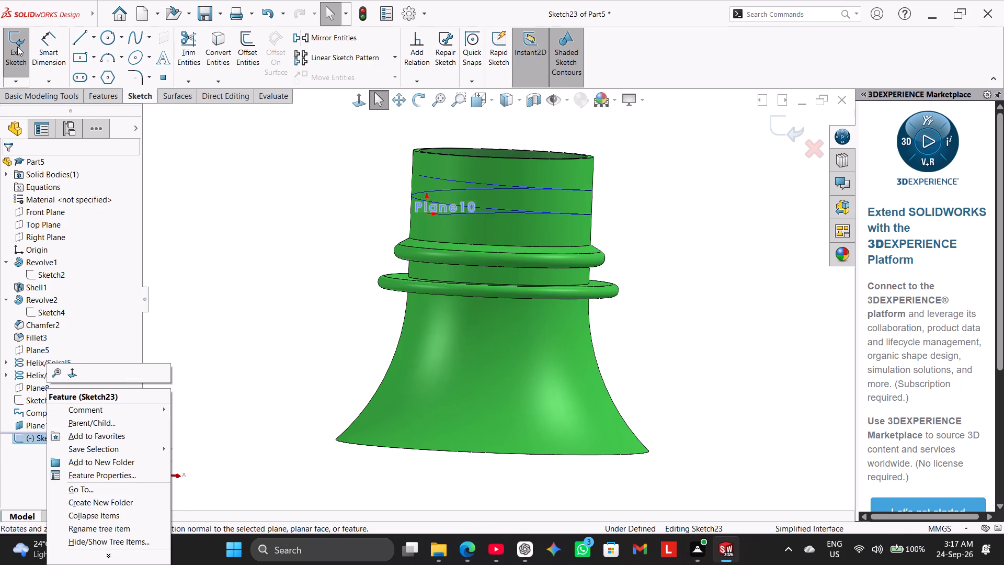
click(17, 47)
Sketch a centre rectangle about 7.6 by 4.5 mm on Plane10, in the empty space beside the neck.
right_click(31, 426)
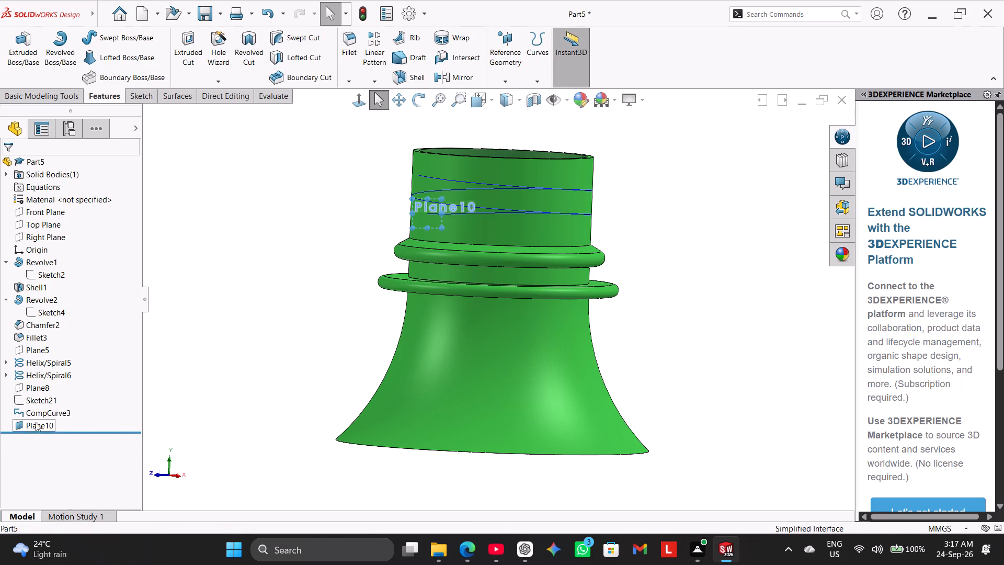
click(44, 303)
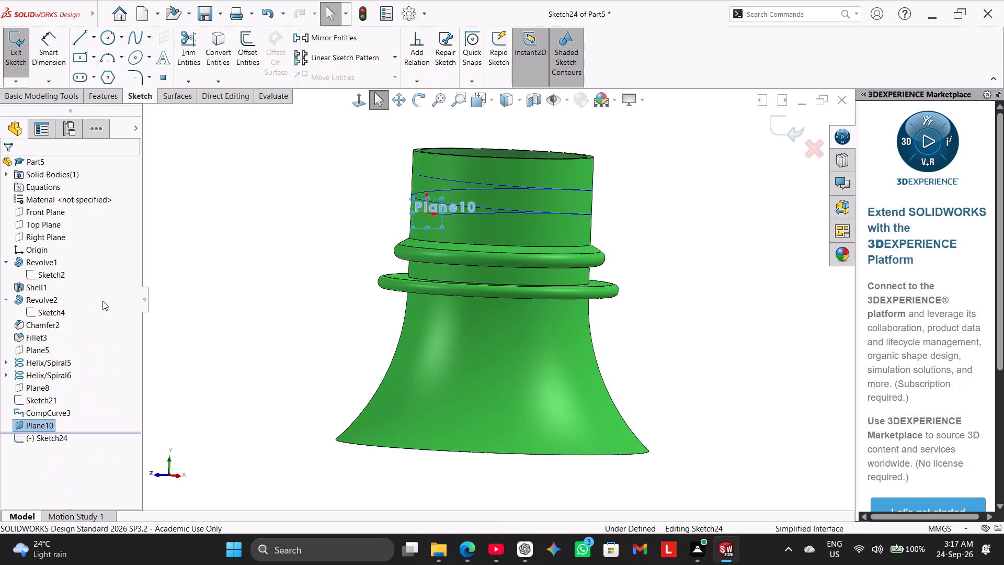
click(287, 284)
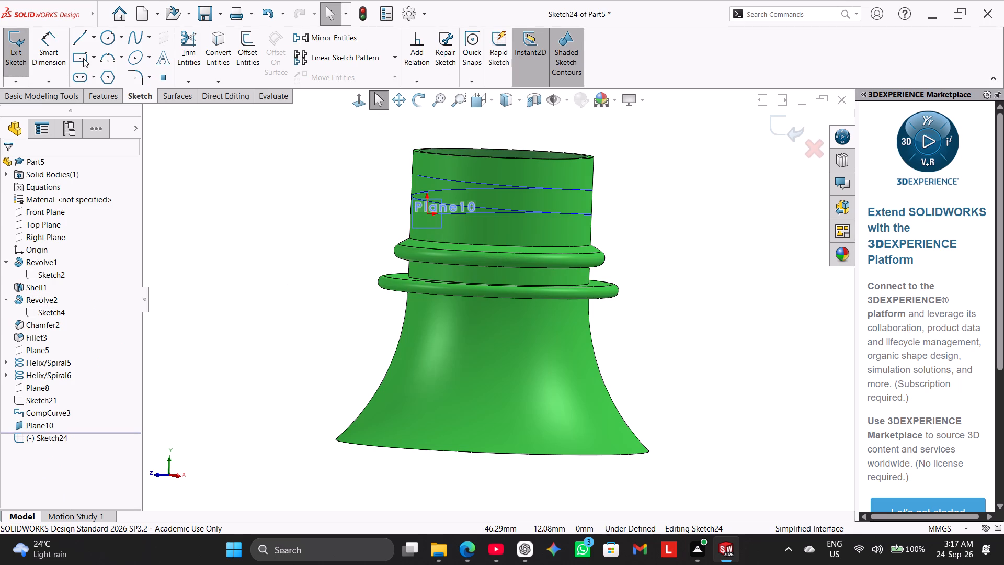
click(83, 58)
click(317, 214)
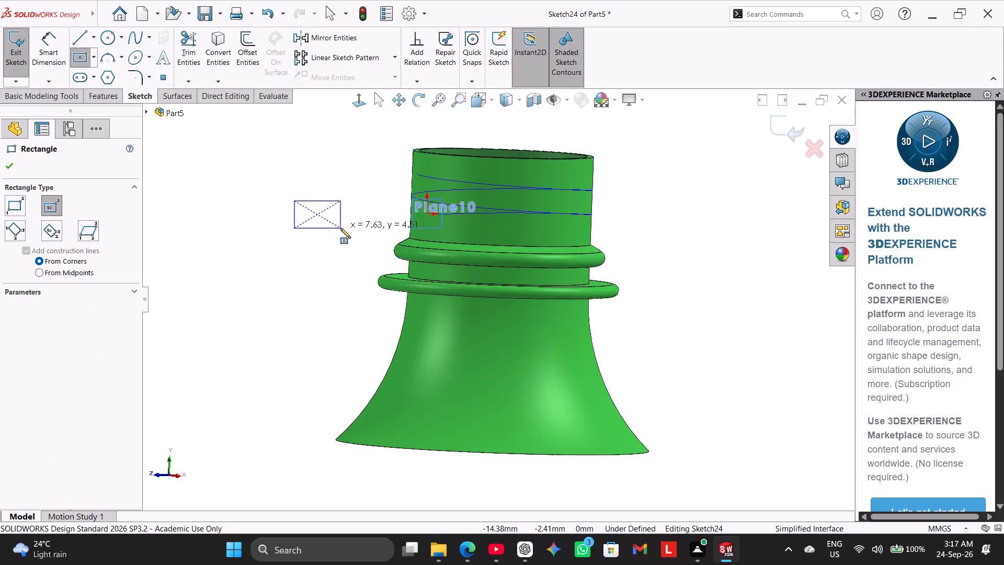
click(340, 228)
right_click(318, 166)
click(343, 177)
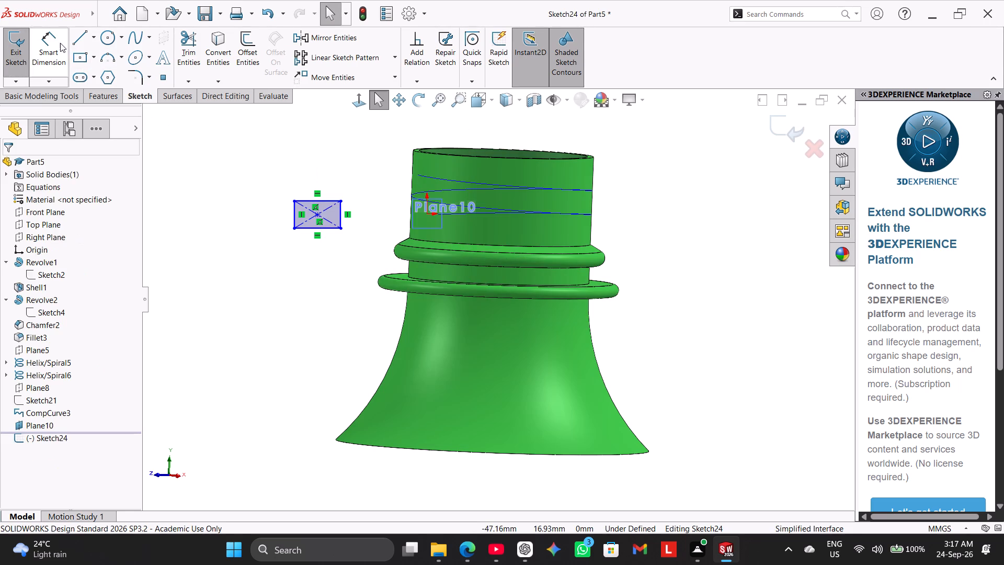
Dimension the sketched rectangle to 2 mm wide and 1.5 mm high.
click(60, 43)
drag(303, 199, 303, 194)
click(310, 165)
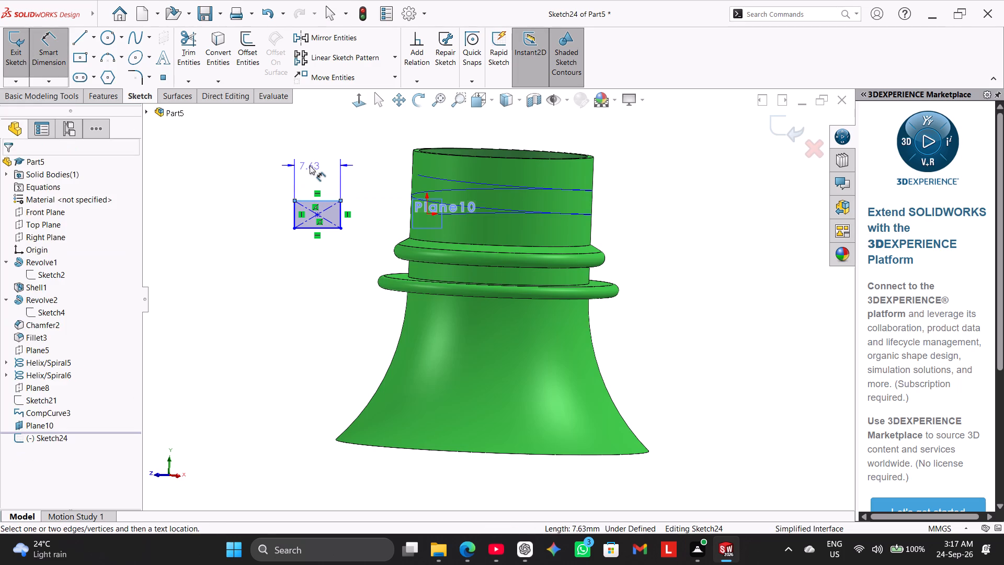
key(2)
key(Return)
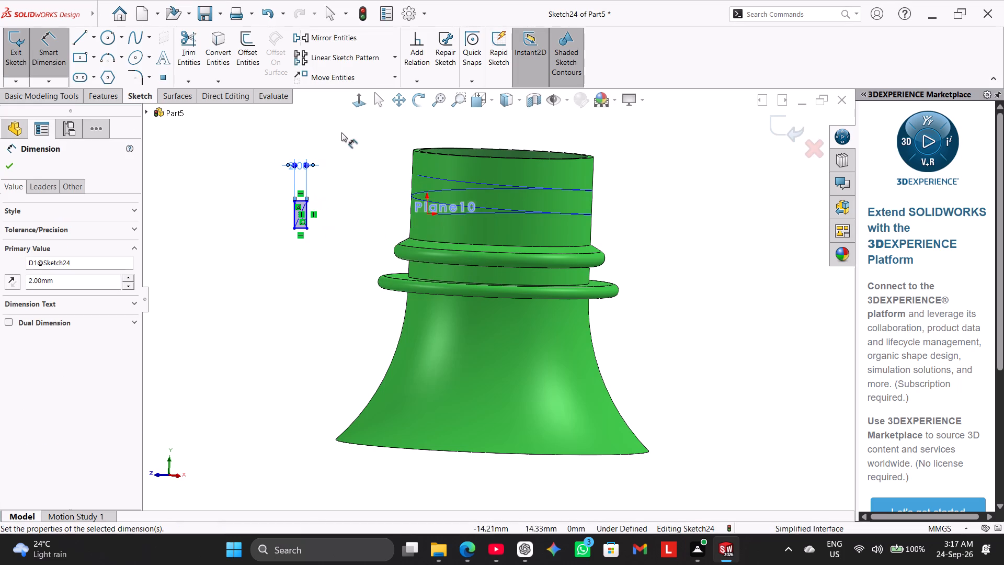
scroll(336, 191, down, 3)
click(315, 245)
click(351, 247)
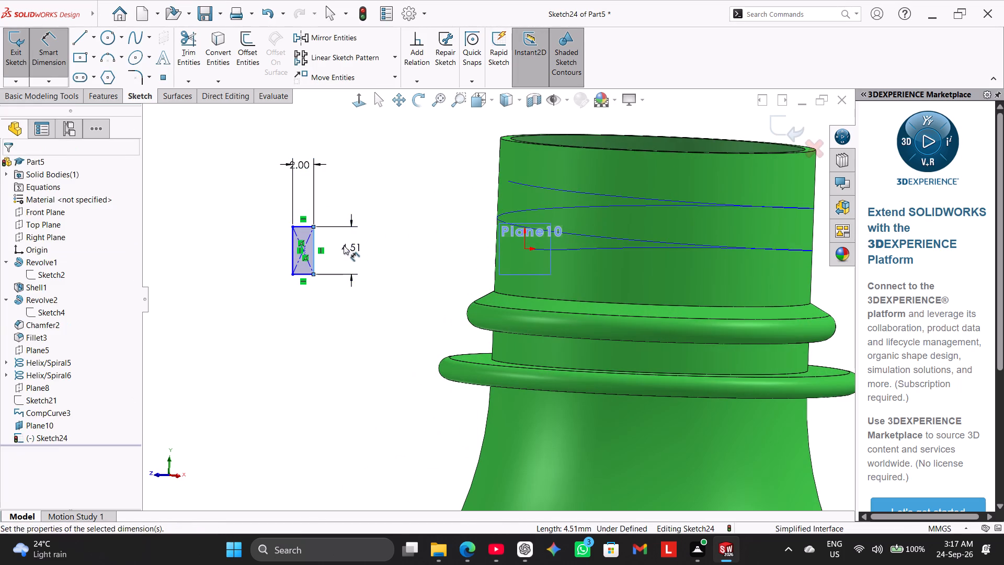
text(1.5)
key(Return)
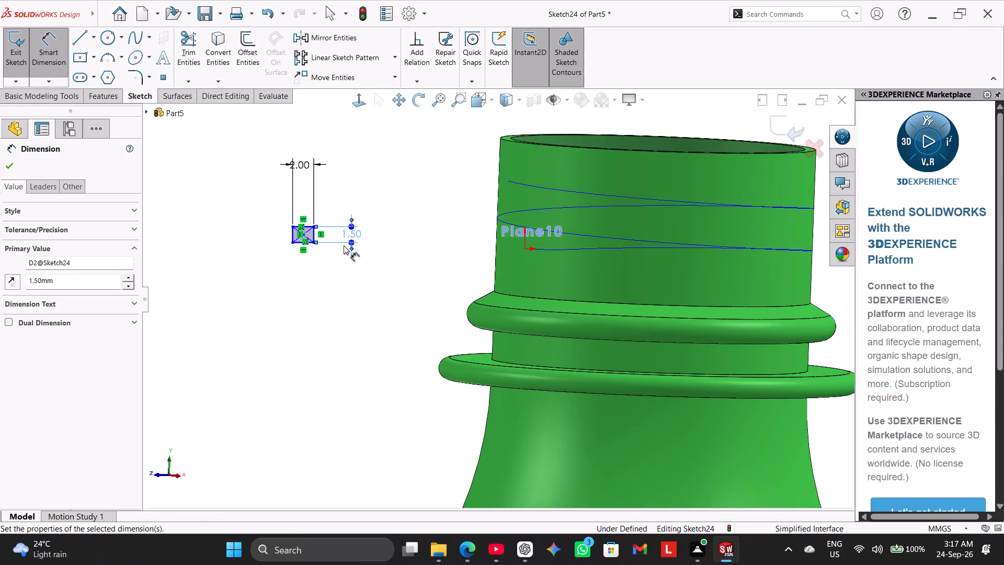
click(359, 279)
right_click(359, 279)
click(407, 318)
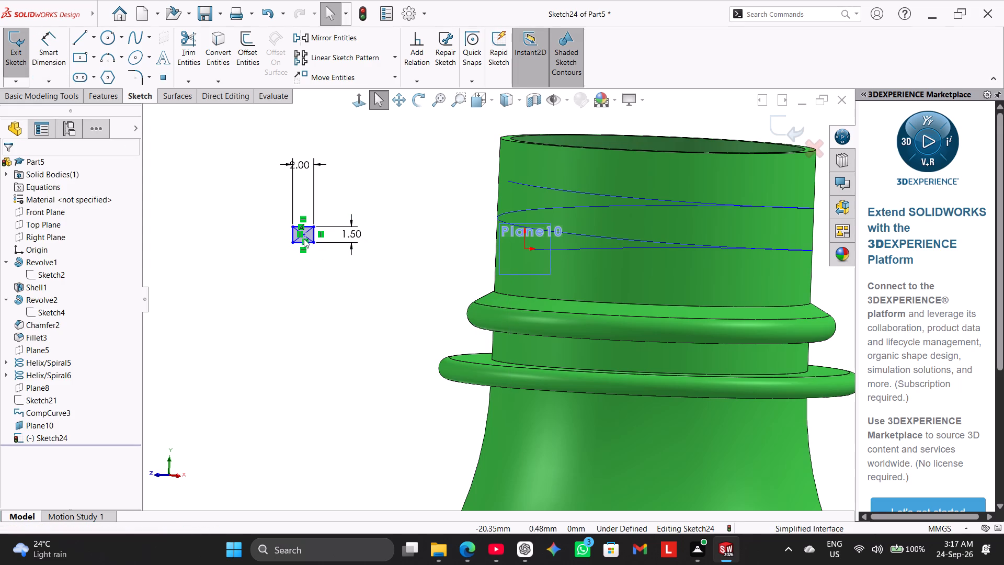
Add a Pierce relation between the midpoint of the rectangle's right vertical side and the lower run-out curve.
scroll(306, 224, down, 3)
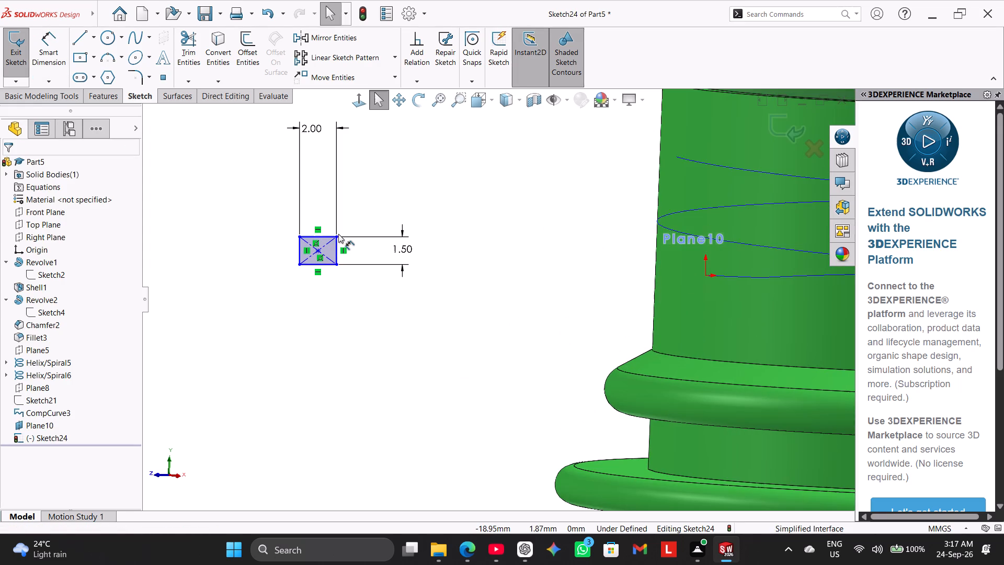
scroll(444, 243, up, 2)
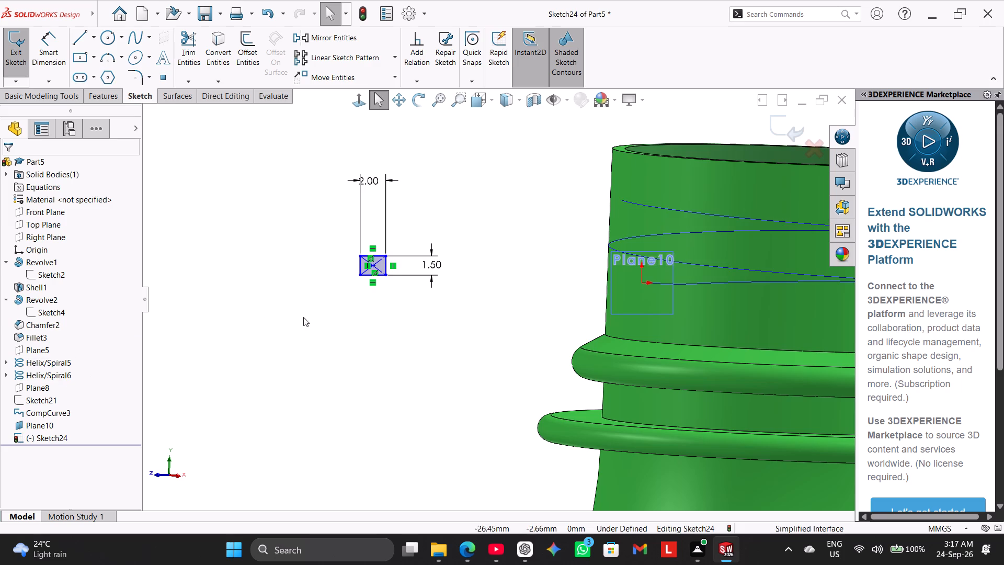
ctrl+scroll(401, 246, down, 4)
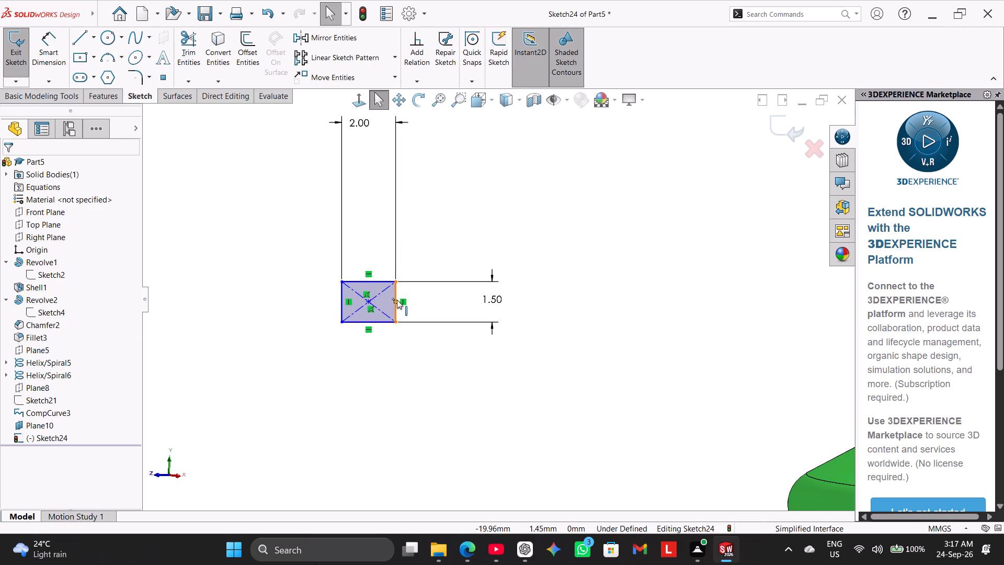
ctrl+click(394, 300)
ctrl+scroll(581, 311, up, 5)
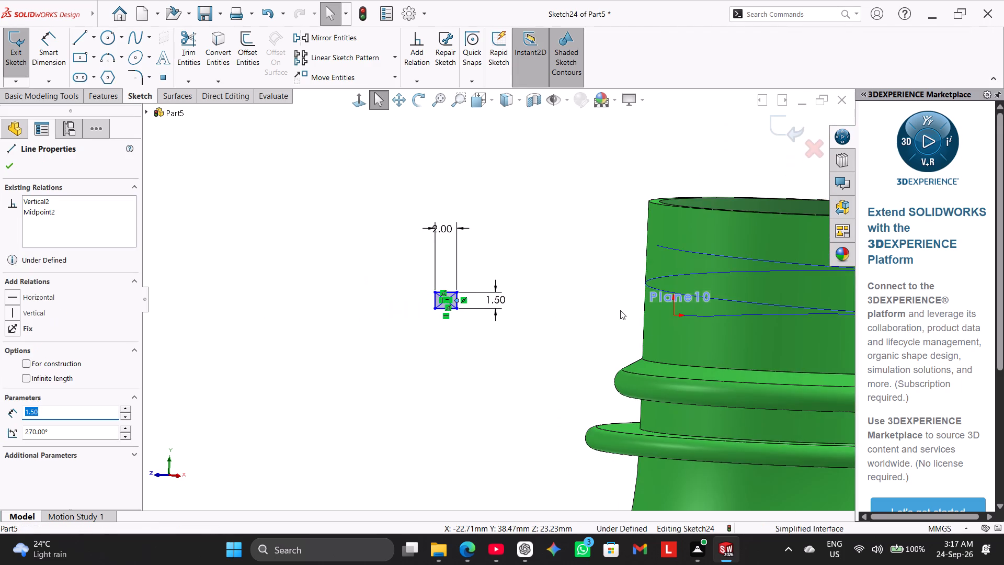
ctrl+scroll(715, 337, down, 1)
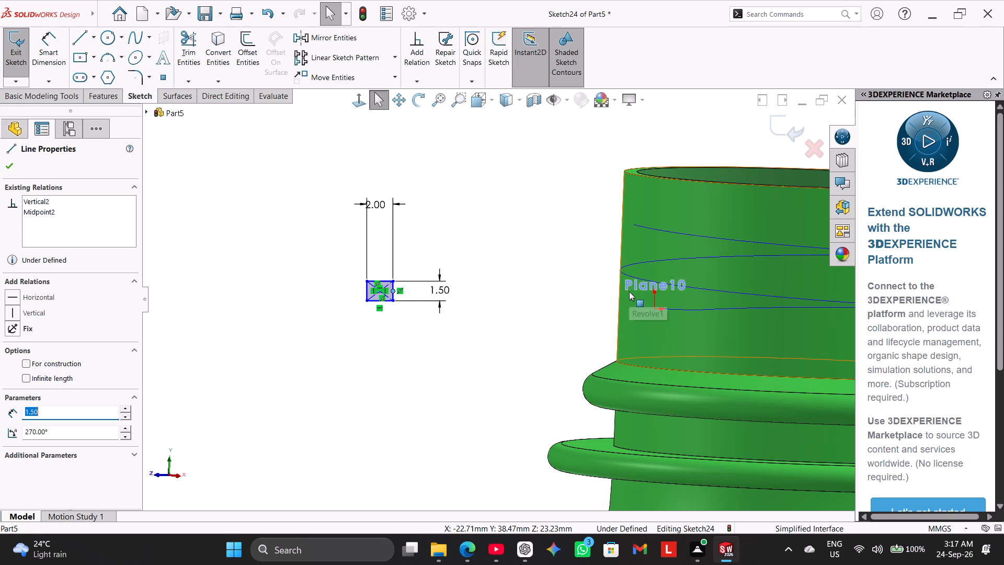
ctrl+click(677, 310)
click(22, 353)
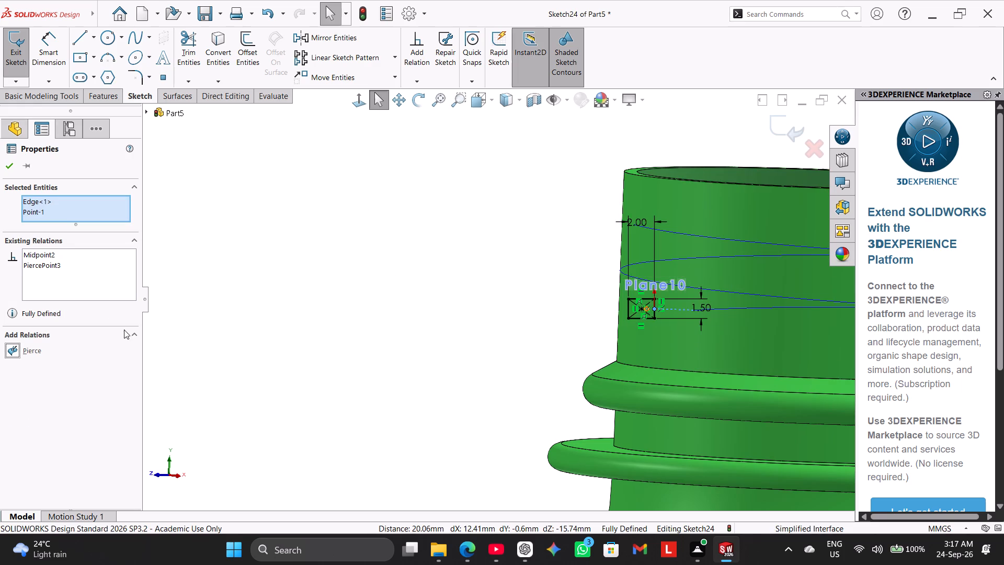
middle_drag(352, 271, 568, 336)
scroll(633, 333, up, 3)
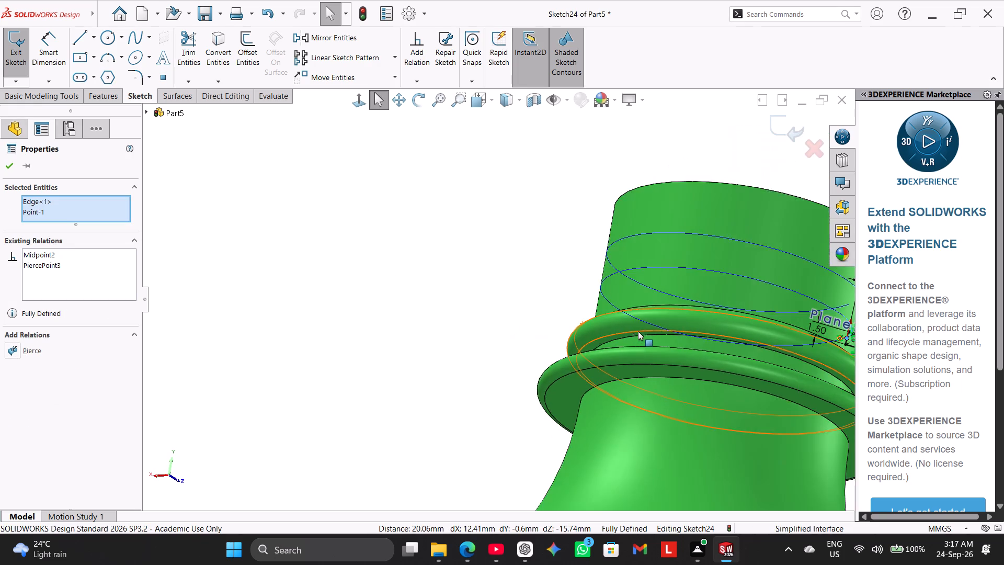
scroll(638, 331, up, 1)
middle_drag(783, 276, 779, 347)
scroll(779, 347, down, 1)
click(780, 332)
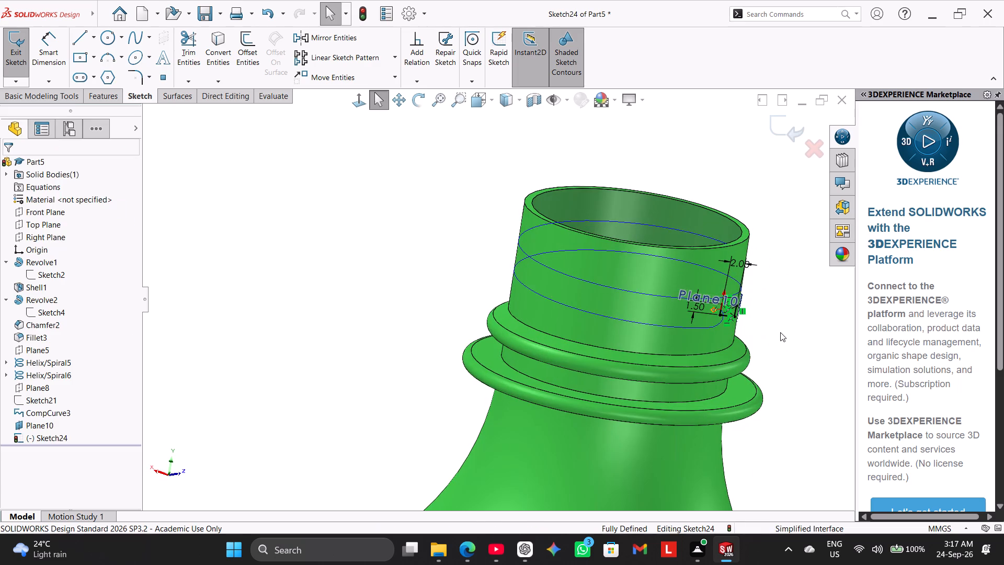
Set up a swept boss with the rectangle Sketch24 as profile and CompCurve3 as path, using Direction 2.
scroll(782, 315, down, 5)
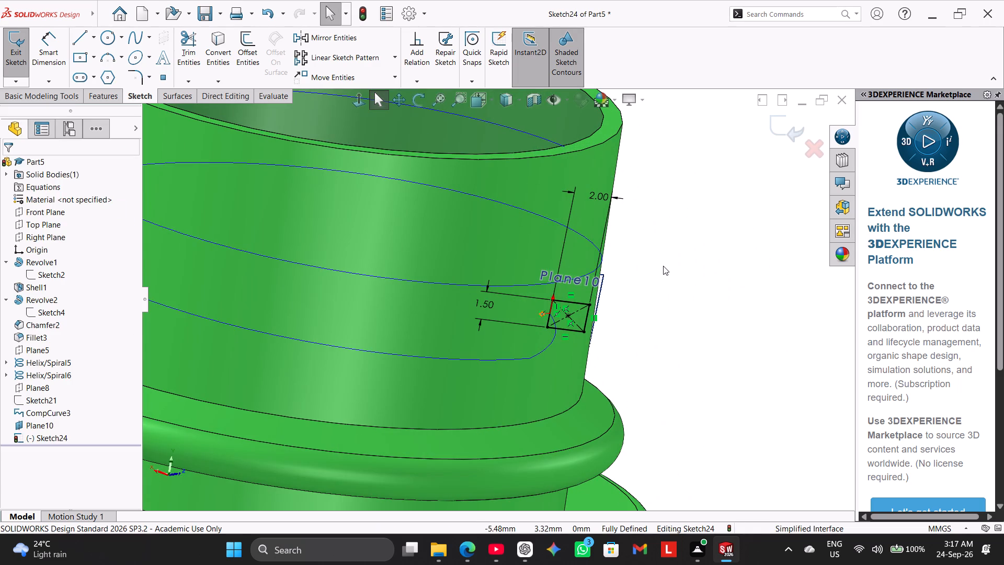
scroll(663, 264, up, 1)
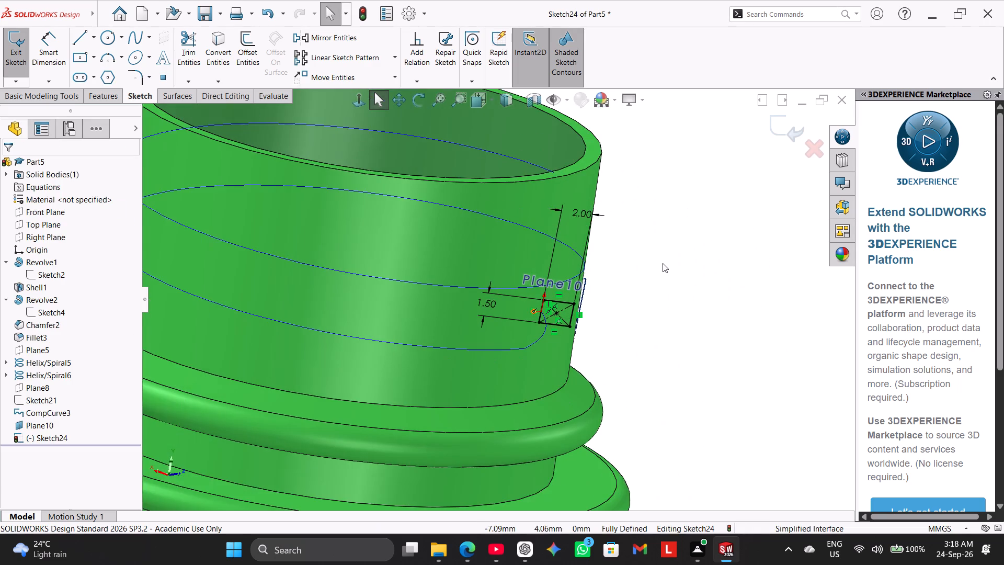
scroll(663, 262, up, 3)
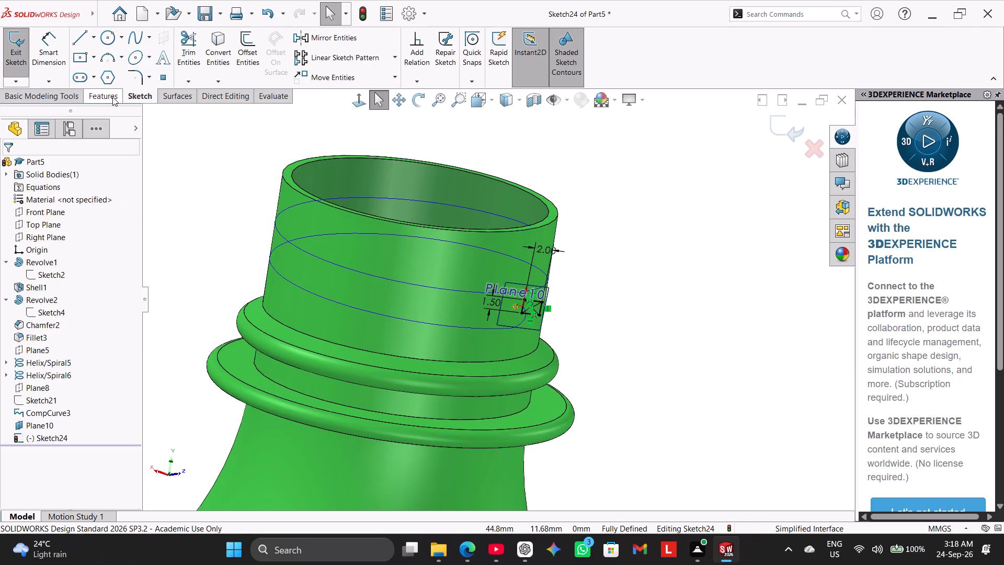
click(112, 96)
click(104, 43)
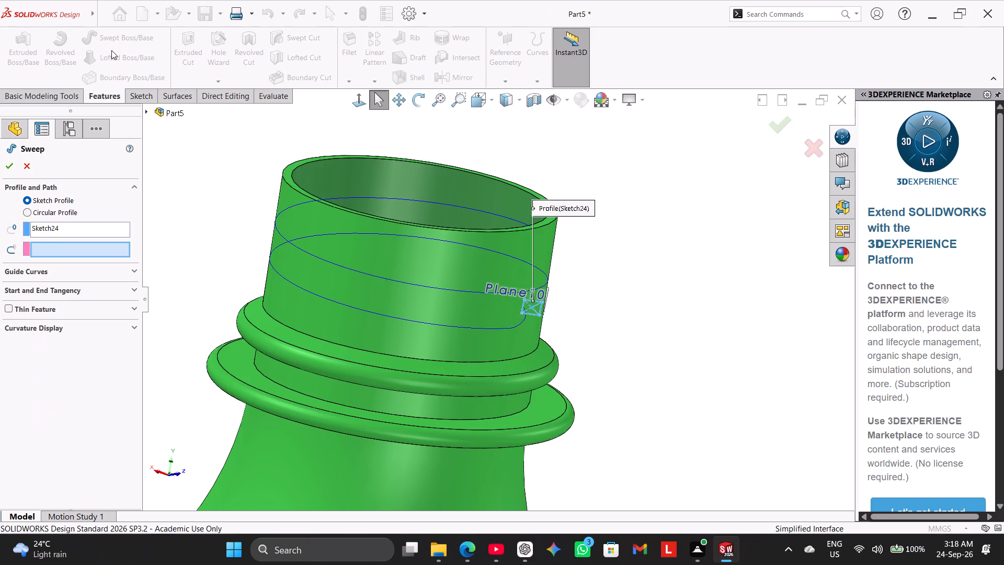
click(373, 312)
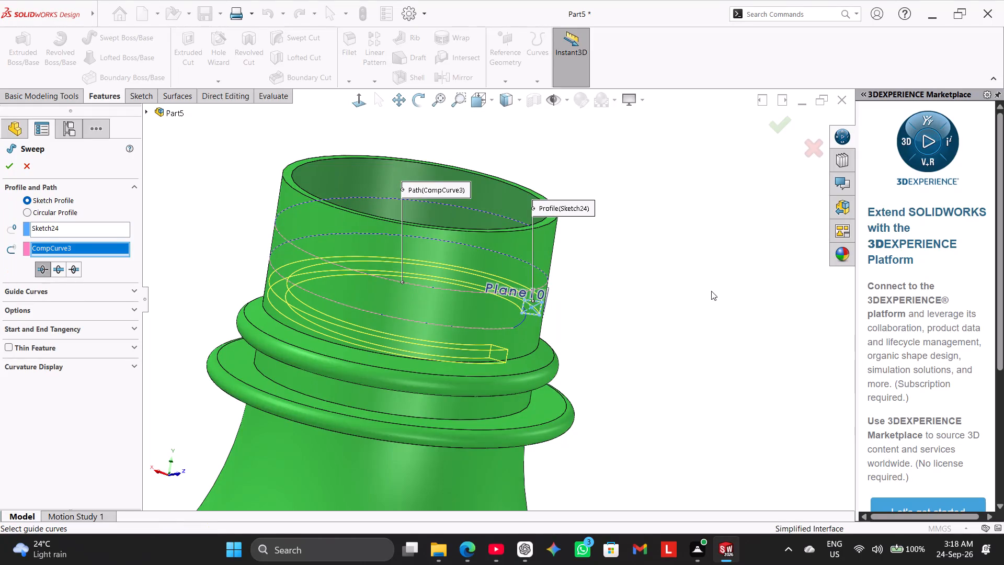
middle_drag(711, 289, 642, 288)
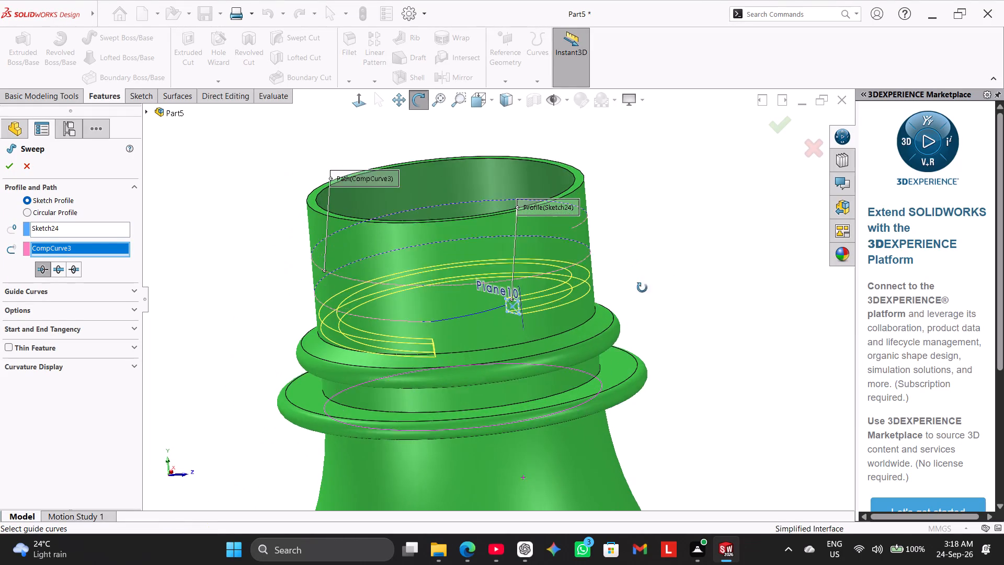
middle_drag(642, 288, 646, 295)
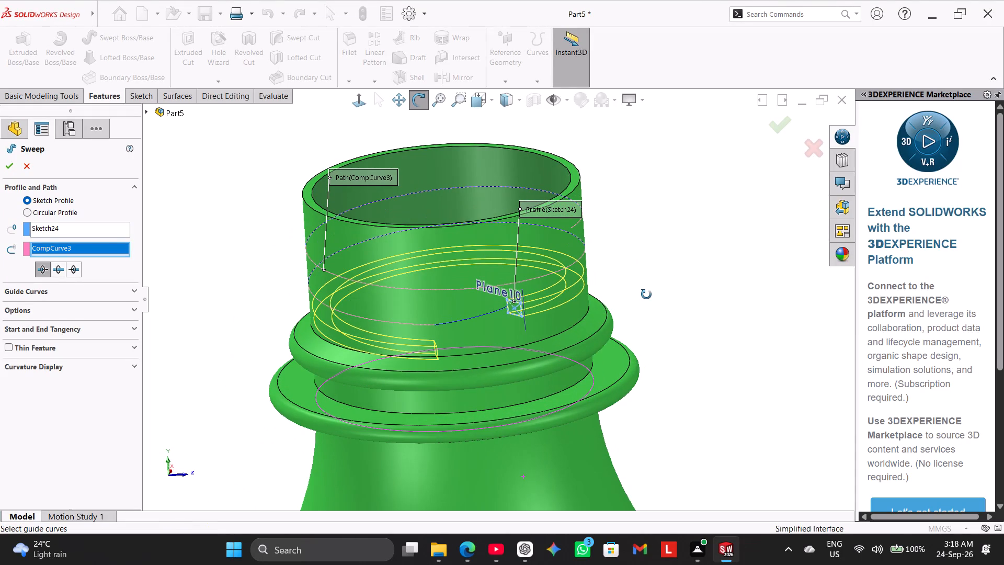
middle_drag(646, 295, 631, 284)
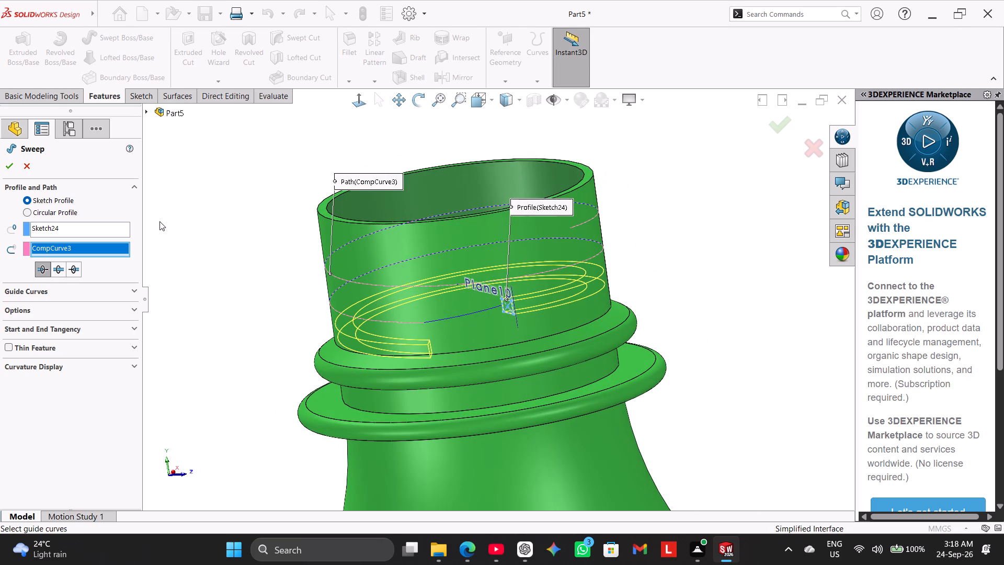
click(71, 272)
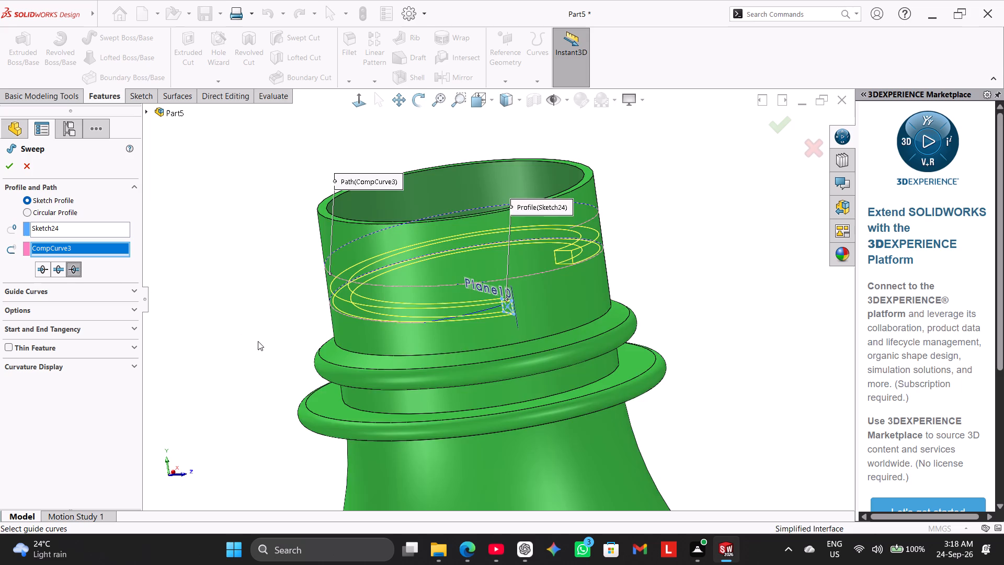
Reselect the composite curve CompCurve3 as the sweep path and complete the swept boss with profile Sketch24.
middle_drag(258, 341, 231, 335)
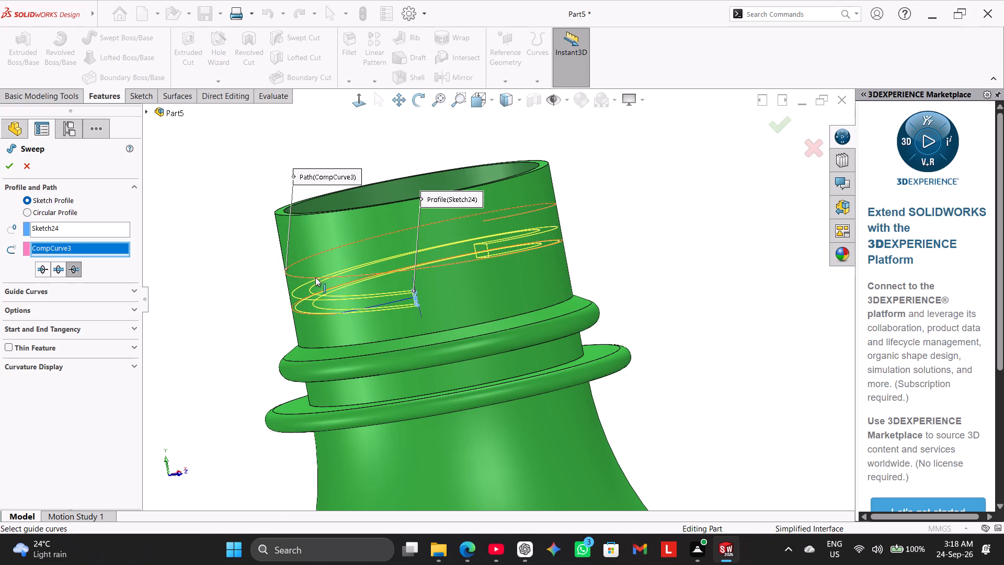
click(315, 277)
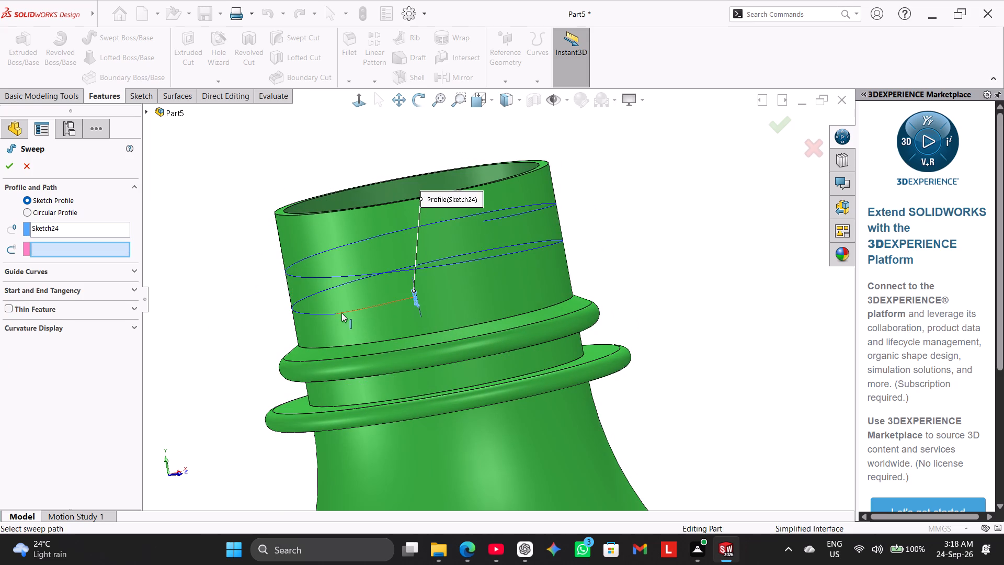
click(320, 314)
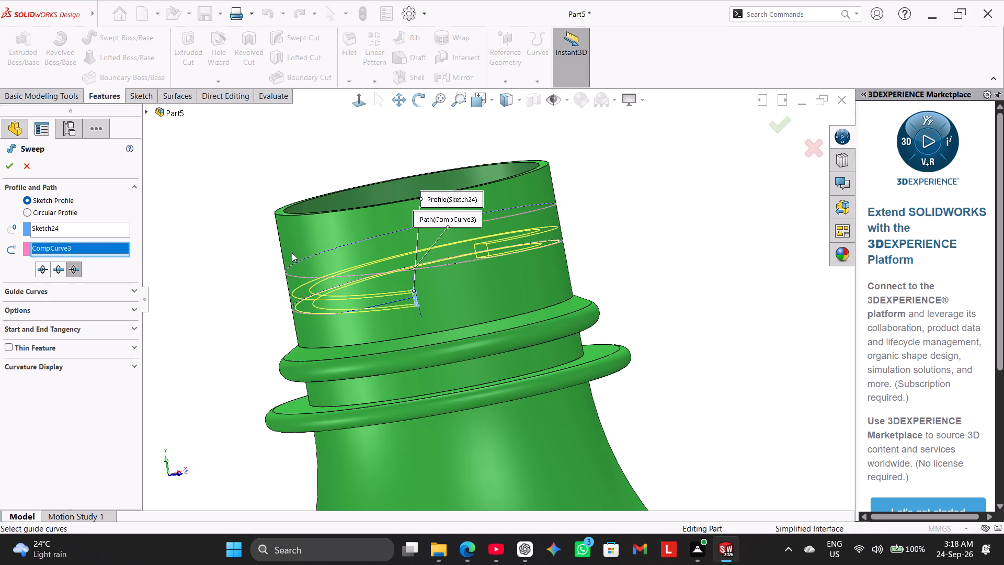
middle_drag(248, 247, 268, 274)
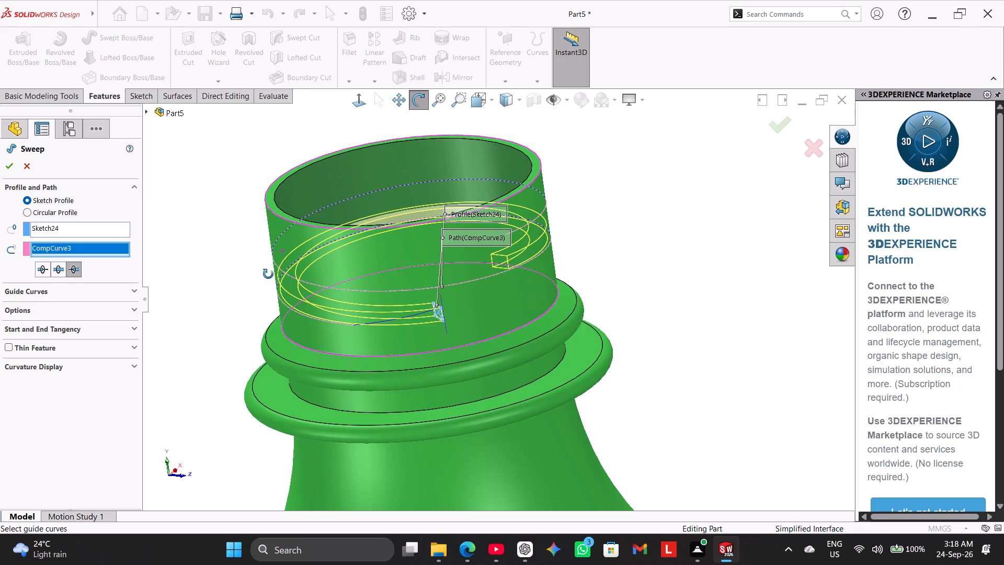
middle_drag(268, 274, 216, 265)
middle_drag(462, 269, 356, 268)
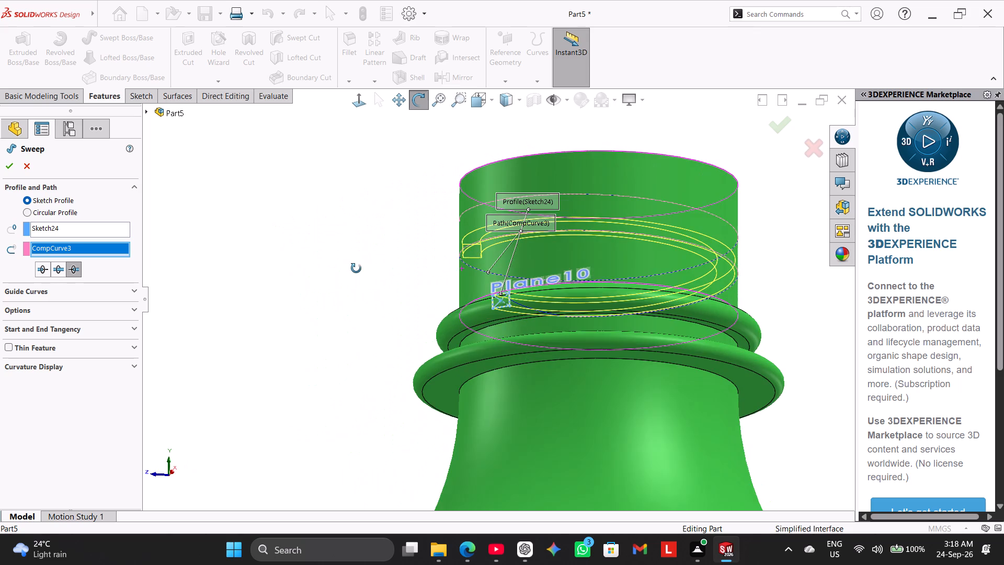
middle_drag(356, 268, 472, 313)
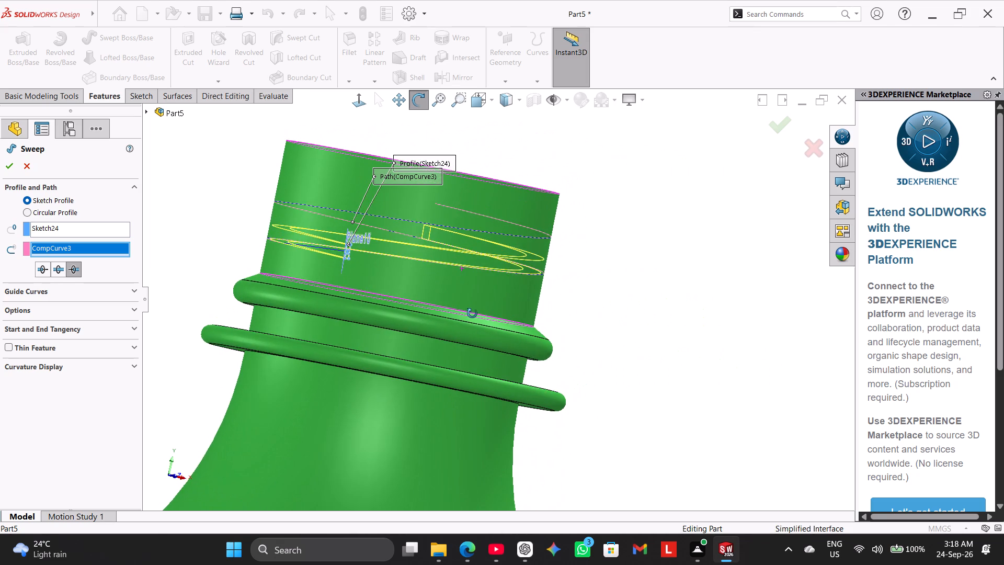
middle_drag(472, 313, 472, 310)
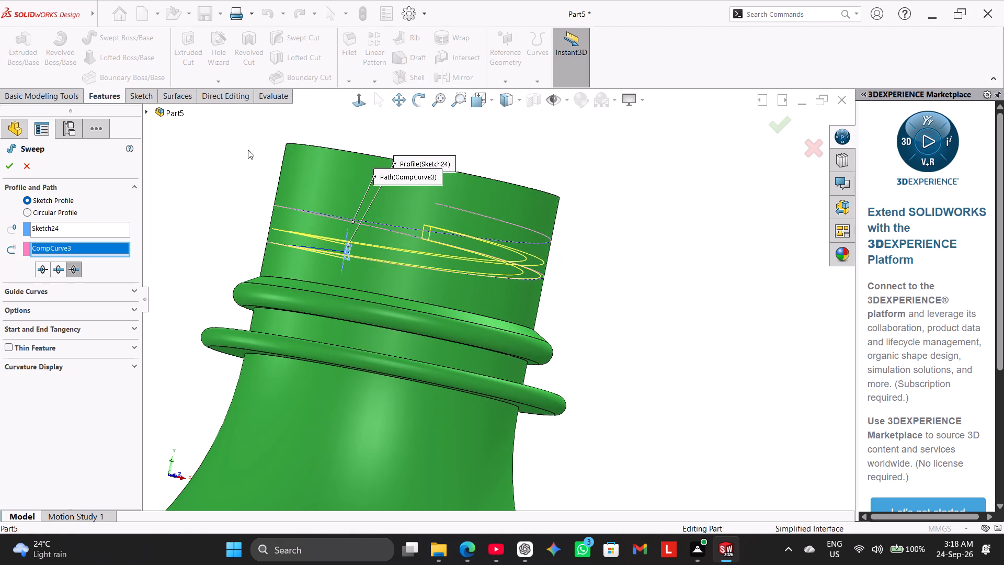
middle_drag(248, 150, 253, 179)
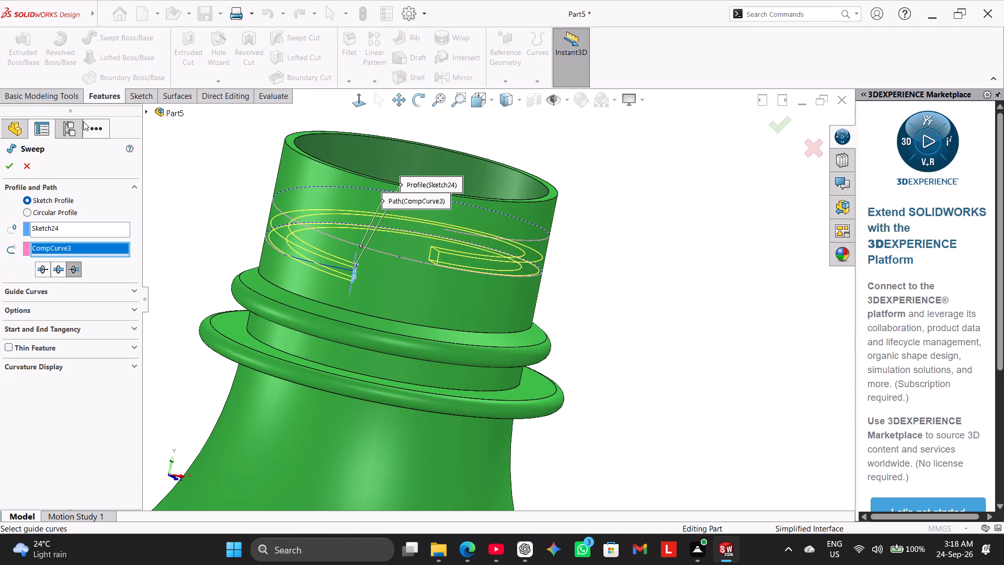
click(10, 168)
click(190, 204)
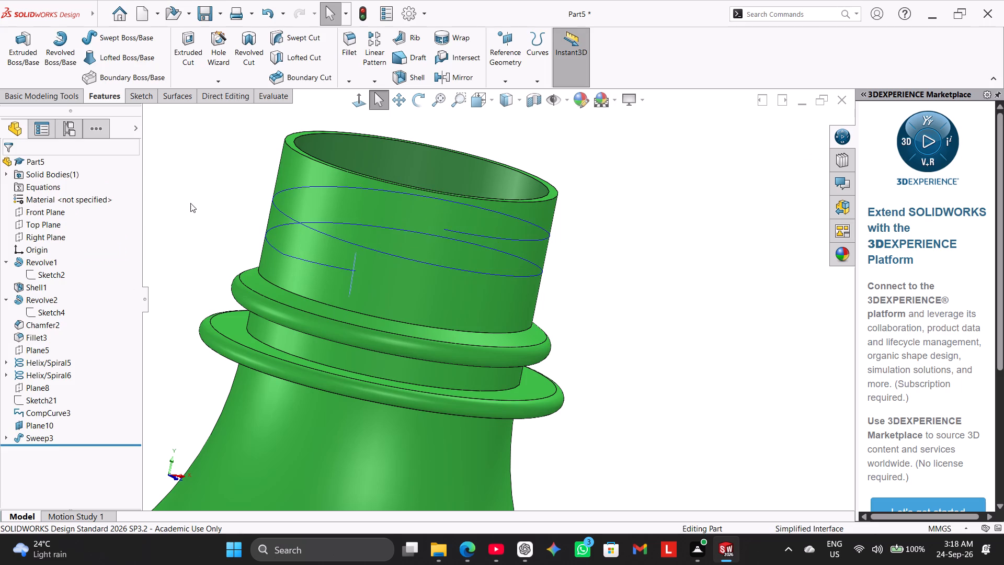
click(190, 202)
Inspect the swept thread and both its ends from above and inside the bottle neck, checking it against the inner wall.
middle_drag(219, 206, 244, 236)
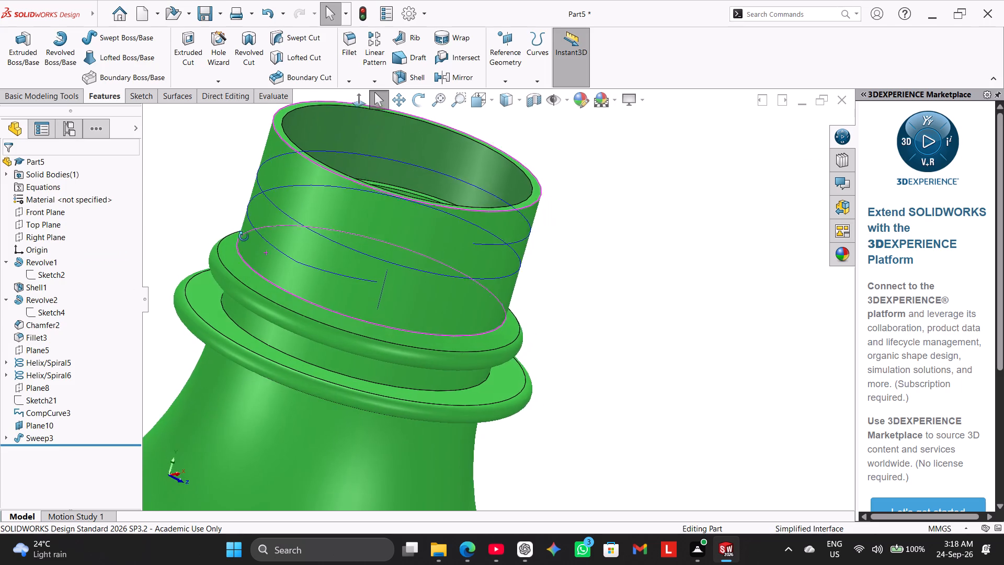
middle_drag(244, 236, 217, 285)
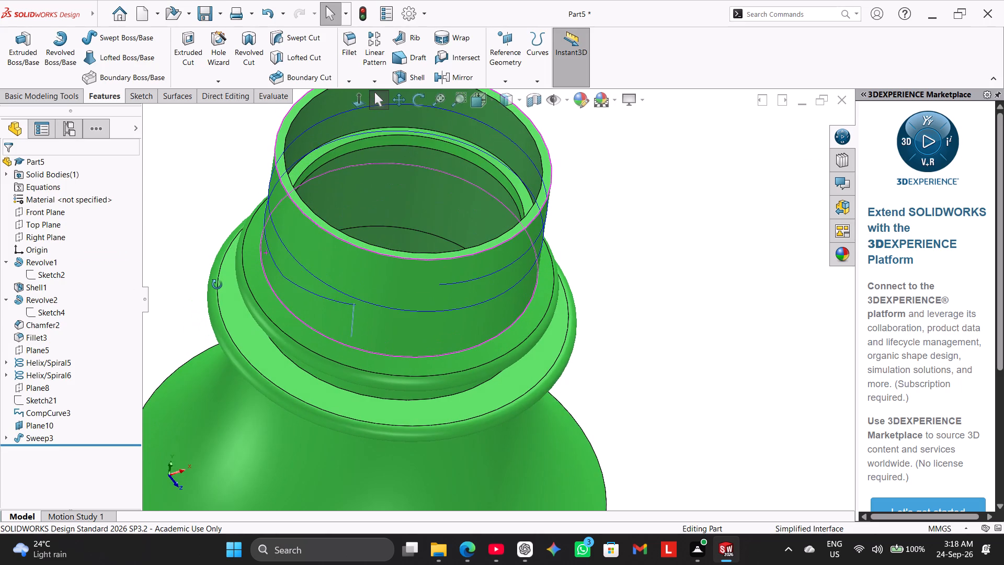
middle_drag(217, 285, 191, 396)
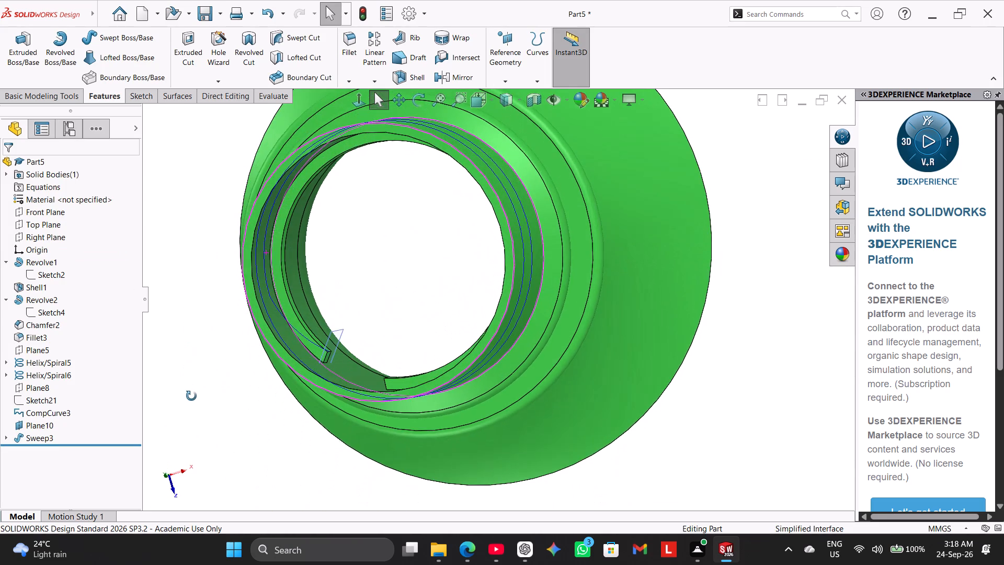
middle_drag(191, 396, 175, 423)
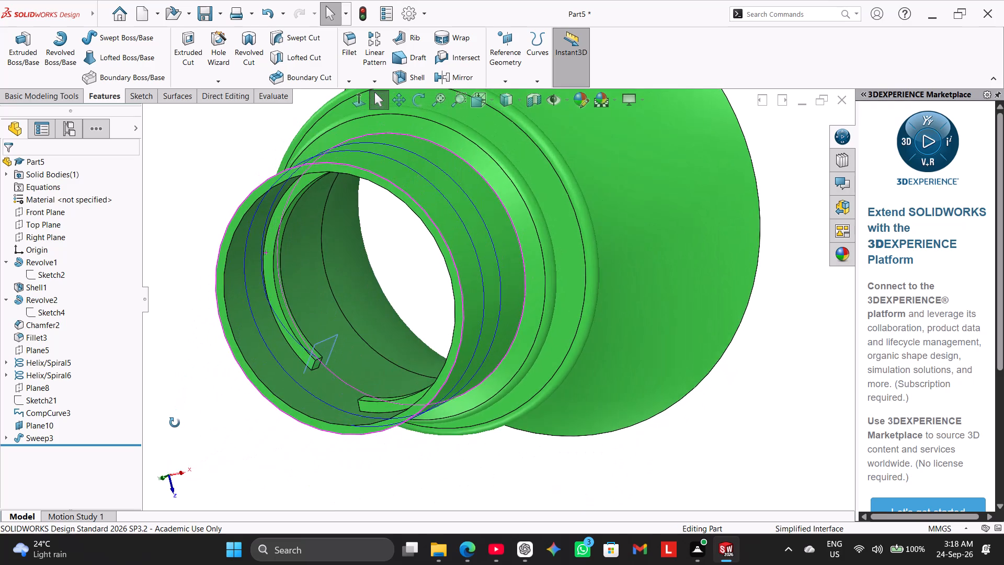
middle_drag(175, 423, 202, 324)
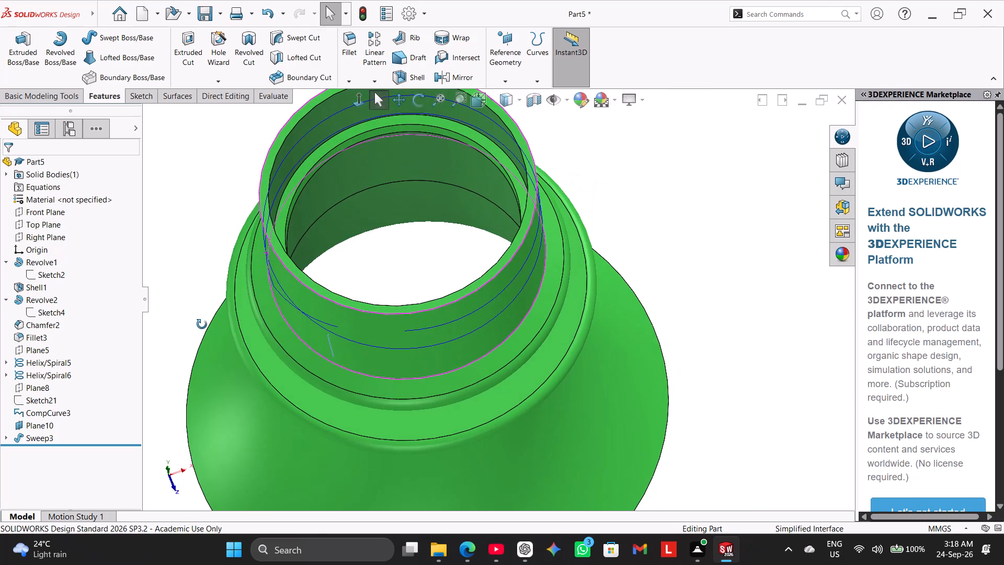
middle_drag(202, 324, 189, 385)
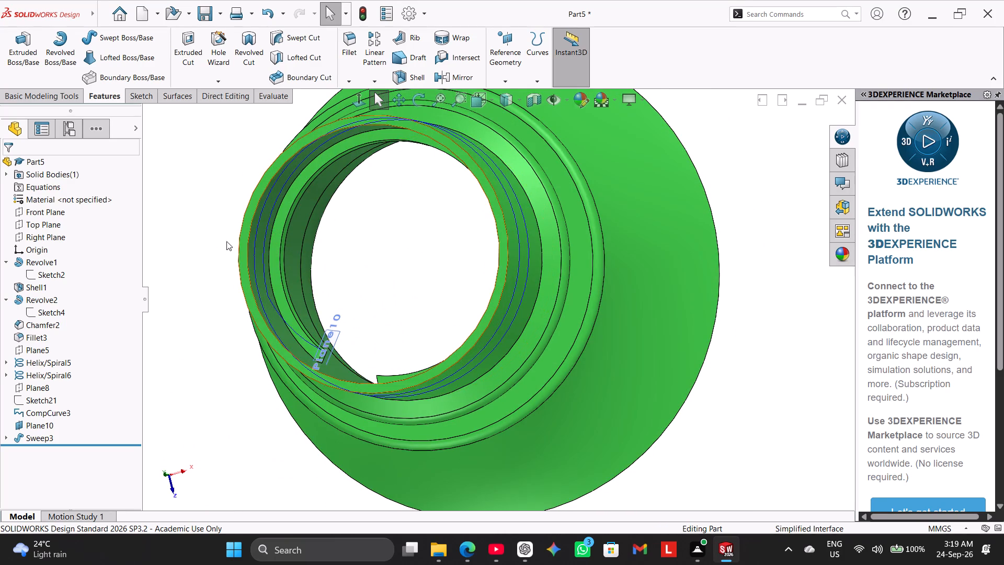
middle_drag(225, 237, 238, 238)
middle_drag(281, 253, 277, 250)
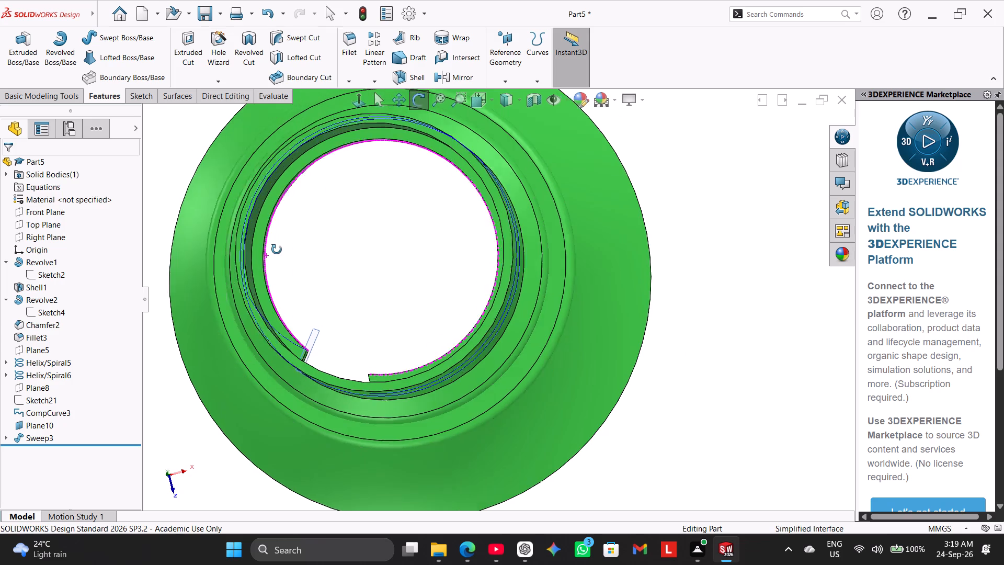
middle_drag(277, 250, 266, 241)
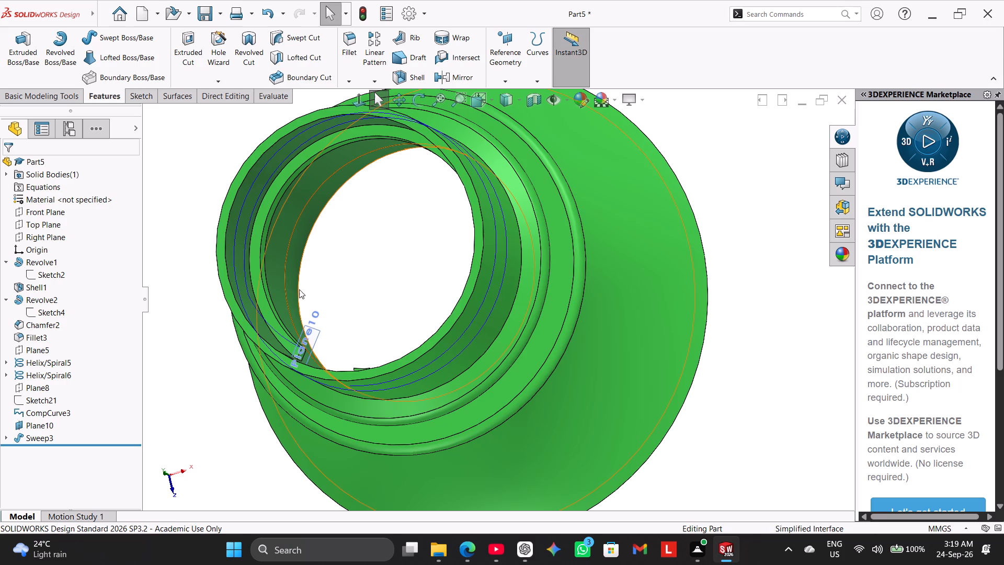
click(284, 278)
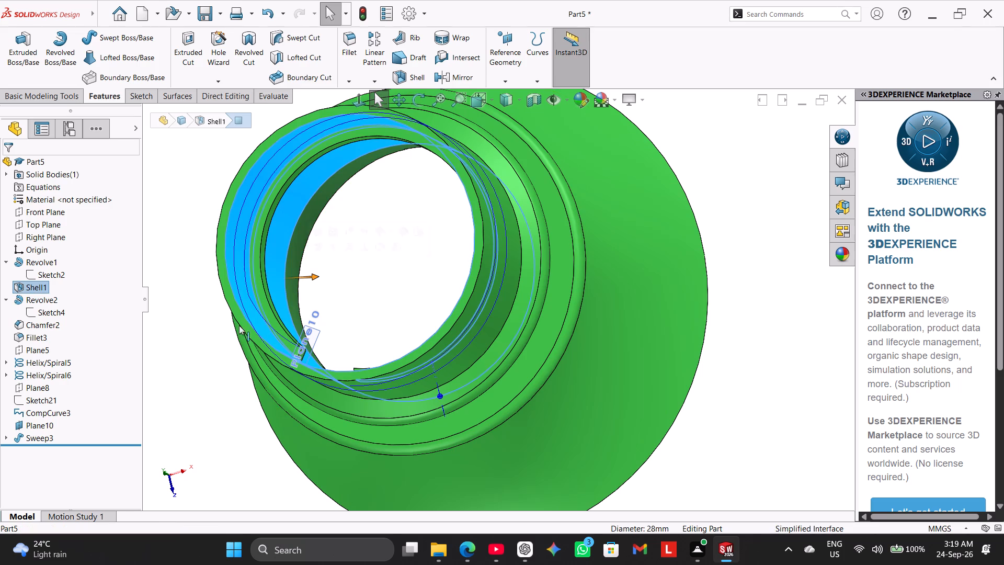
middle_drag(175, 386, 232, 312)
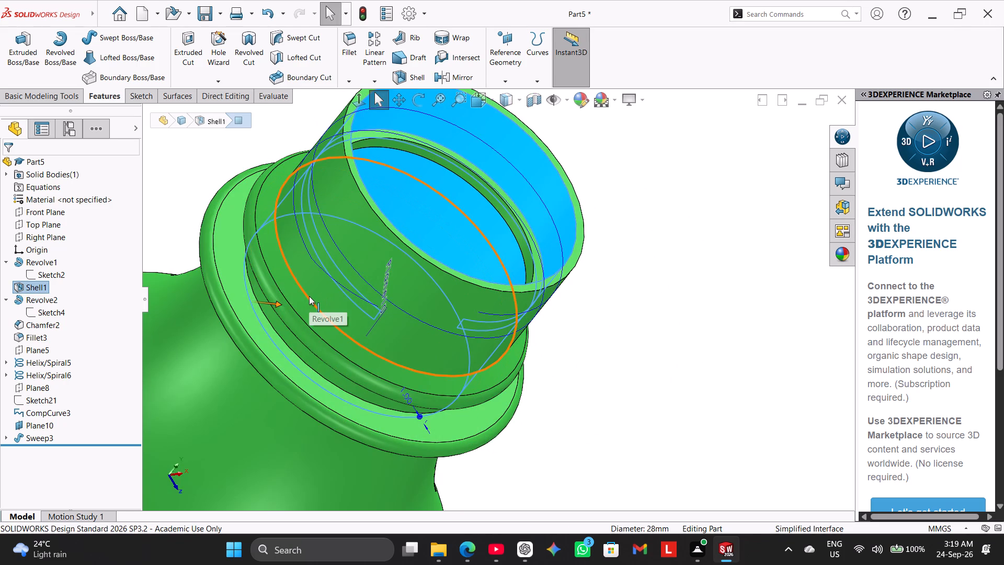
click(211, 176)
scroll(223, 235, up, 1)
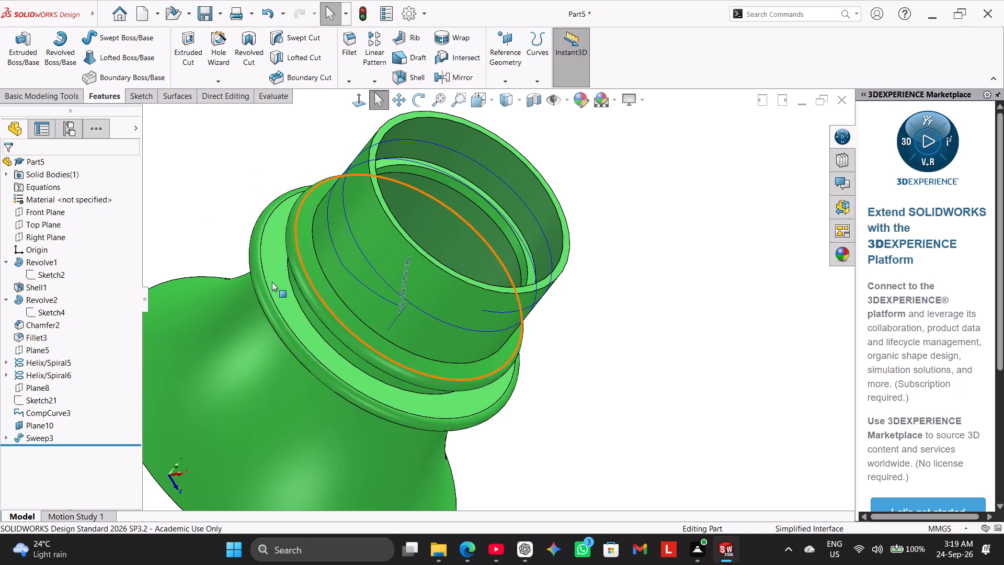
Review the parameters of Helix/Spiral6 and its base circle Sketch18 on the neck, leaving both as they are.
right_click(45, 366)
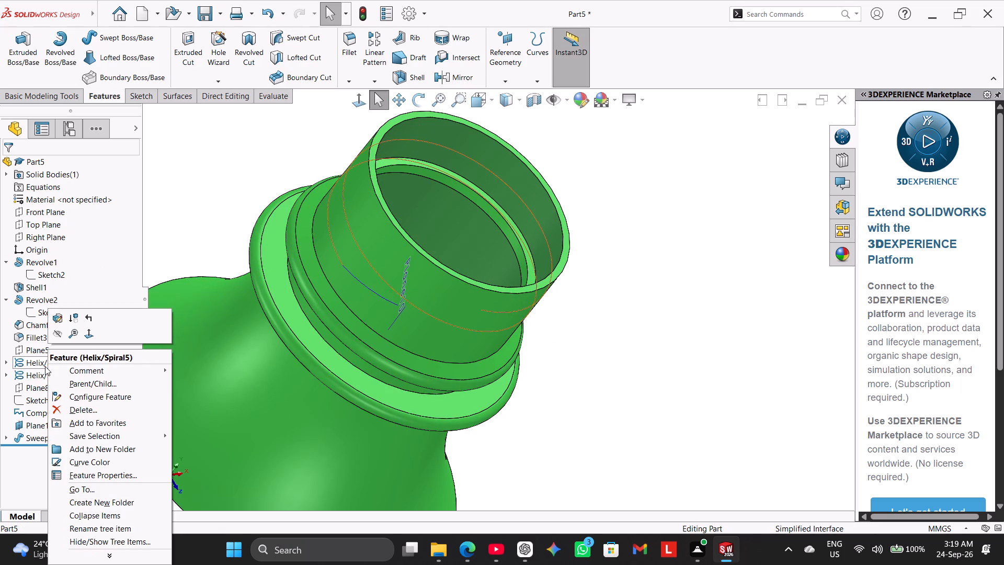
click(188, 222)
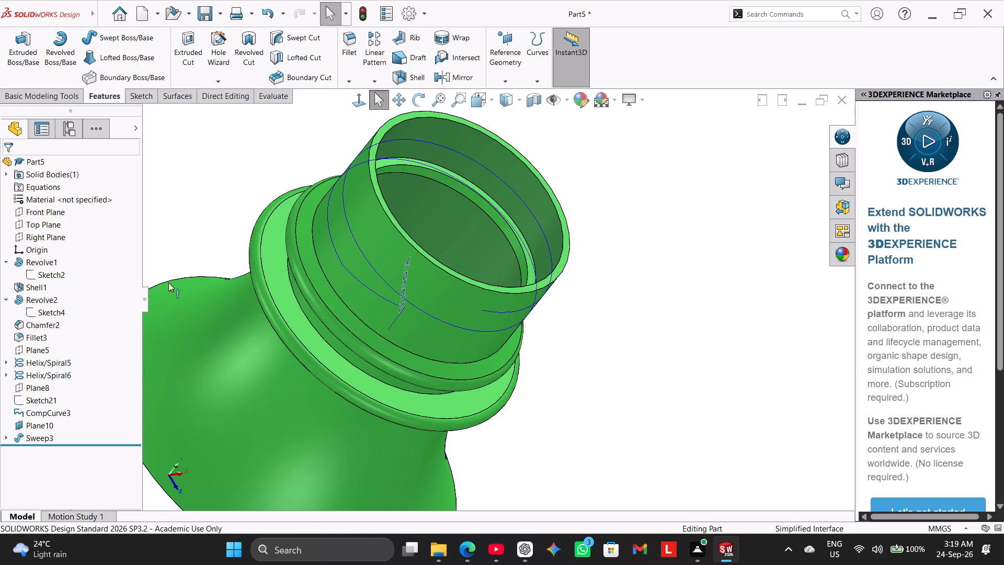
click(43, 374)
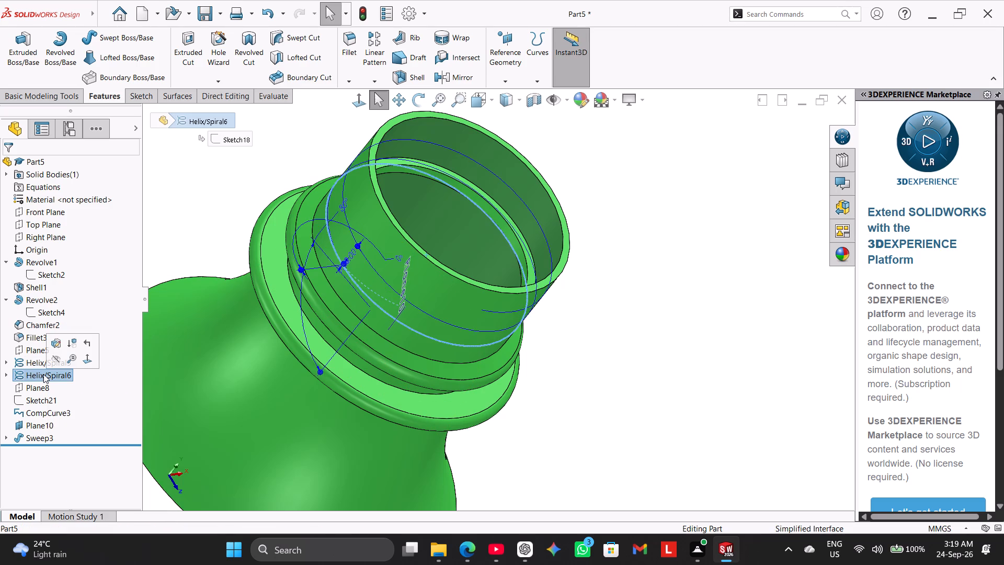
click(53, 343)
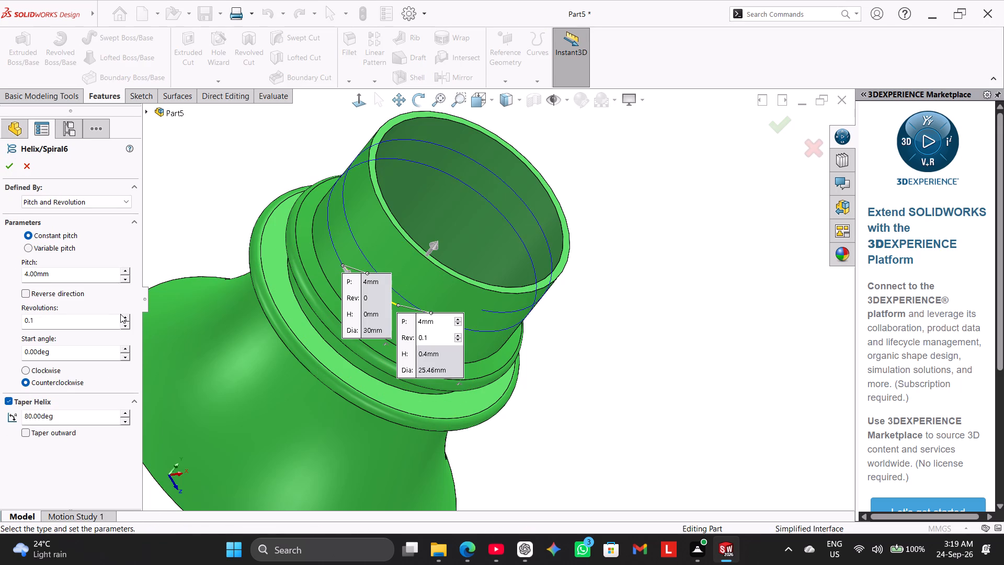
click(32, 165)
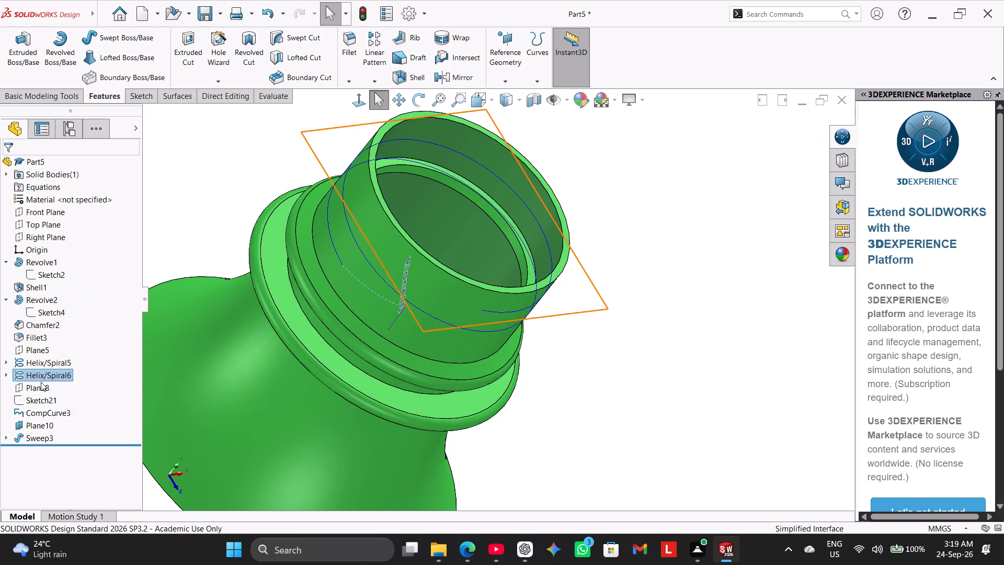
click(7, 376)
right_click(50, 388)
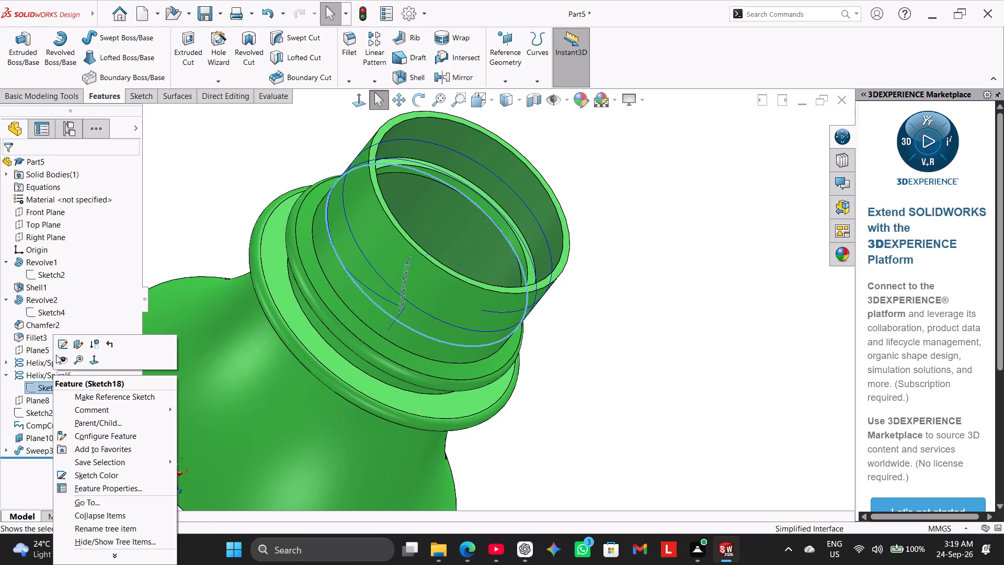
click(60, 345)
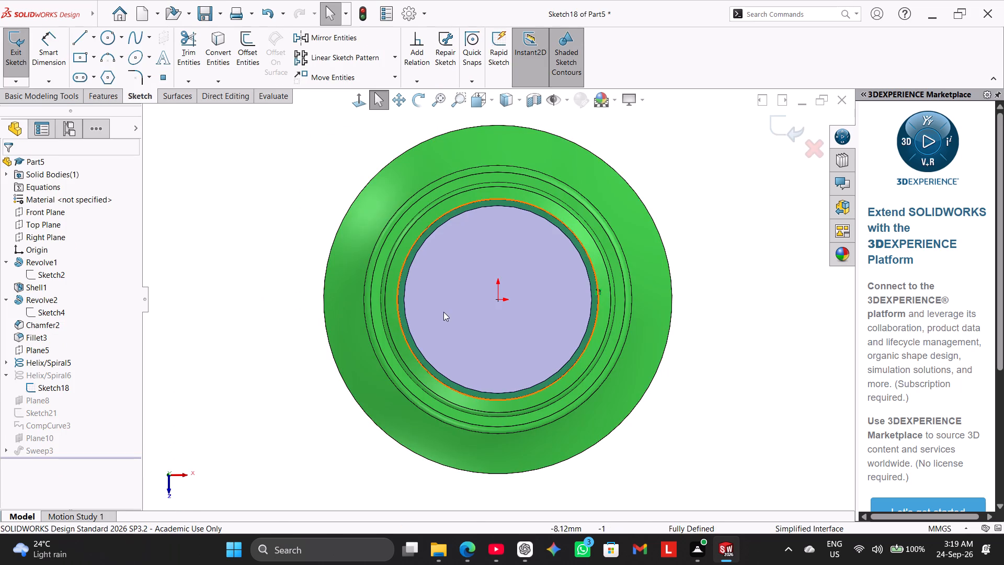
middle_drag(340, 298, 372, 301)
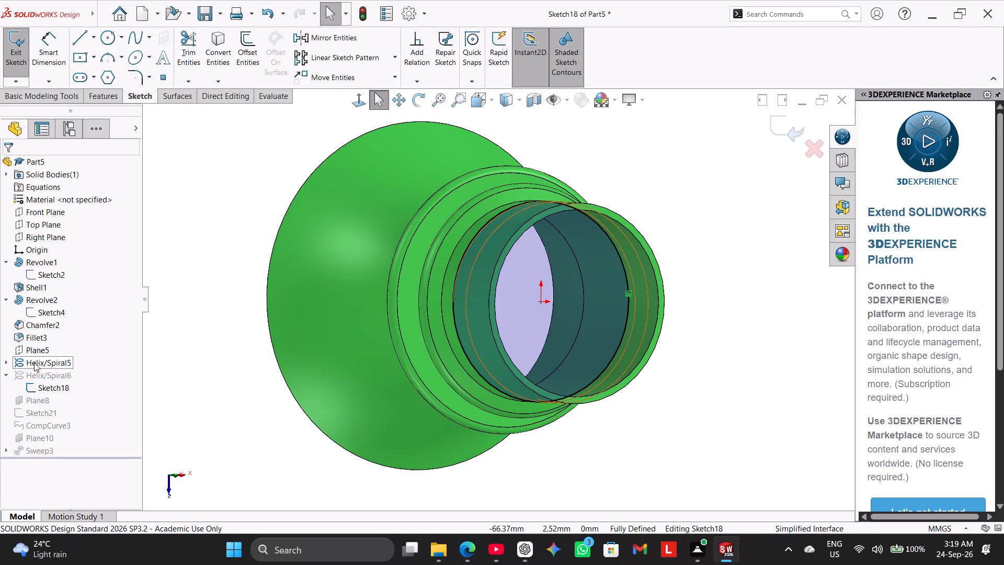
click(12, 56)
Examine the base circle Sketch16 of Helix/Spiral5 relative to the neck wall, then close the sketch without editing.
click(4, 359)
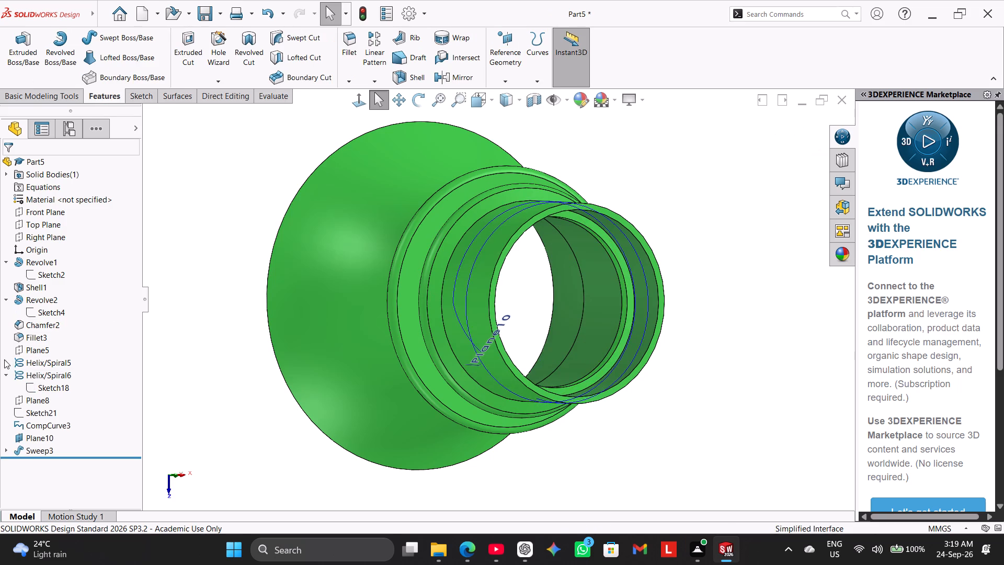
right_click(43, 377)
click(55, 342)
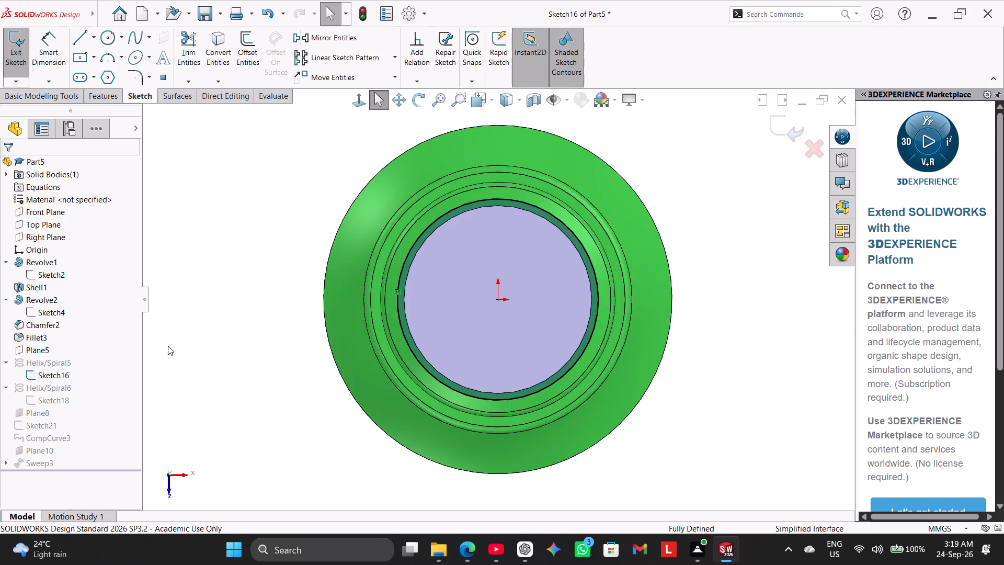
middle_drag(292, 342, 322, 350)
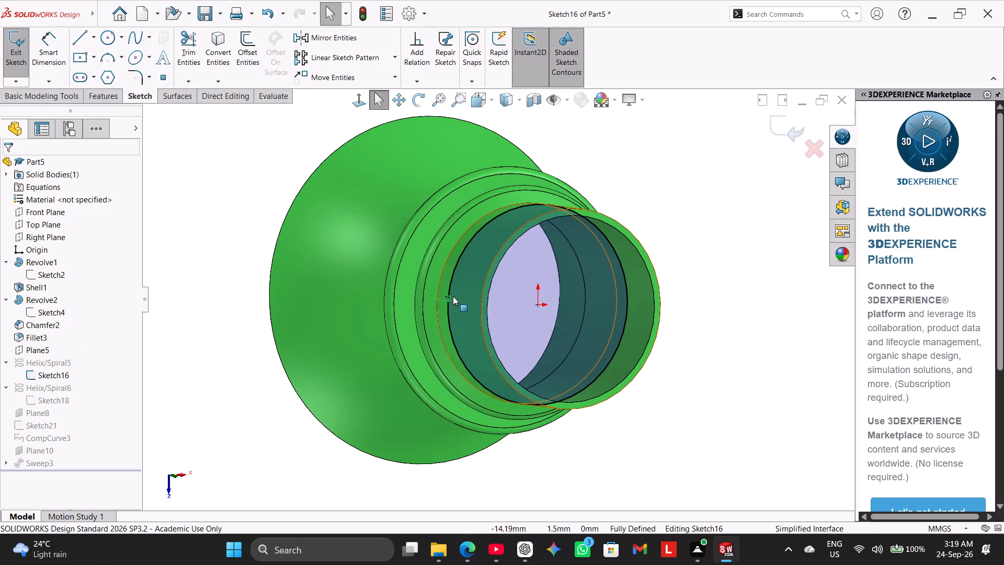
middle_drag(347, 330, 320, 304)
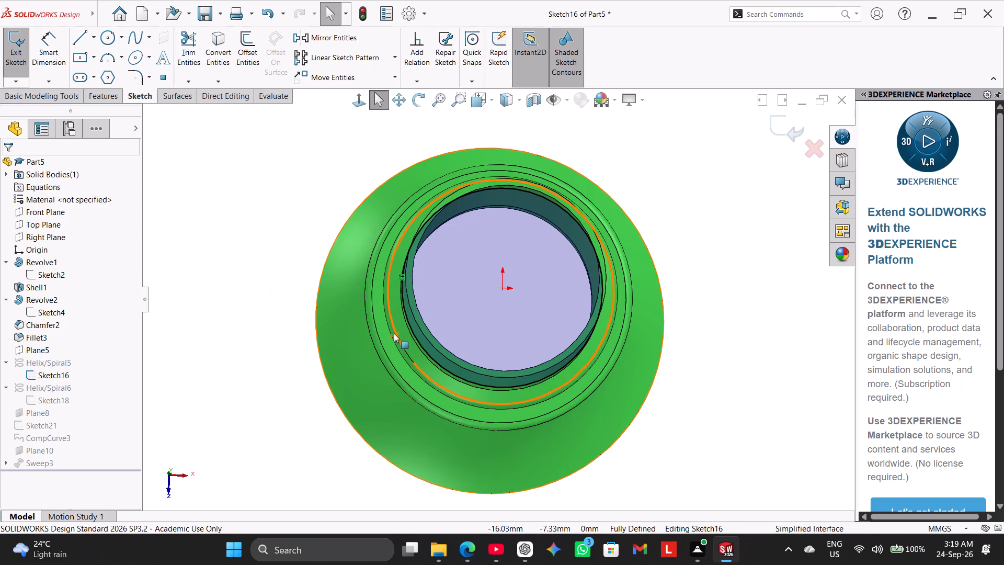
middle_drag(218, 312, 252, 340)
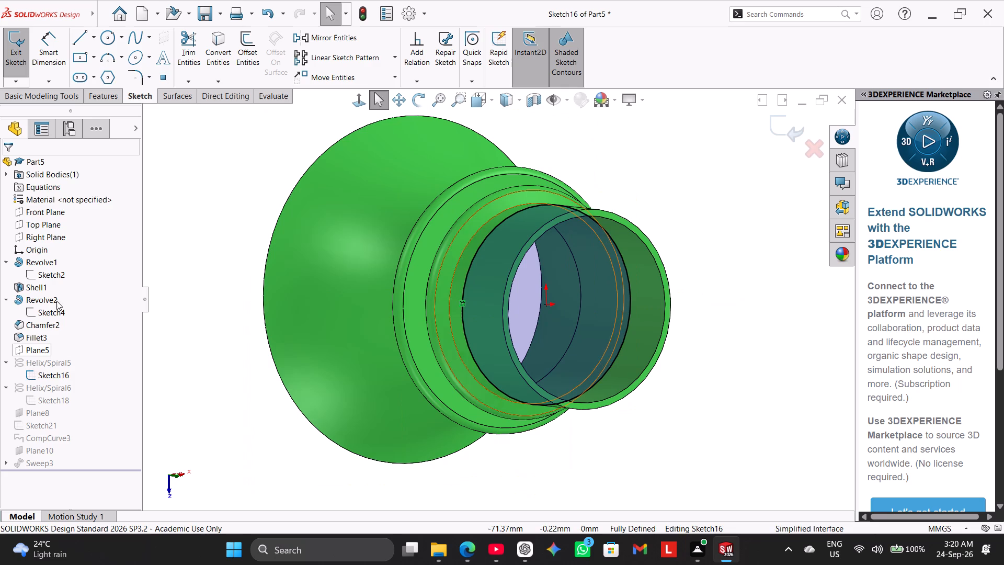
click(13, 63)
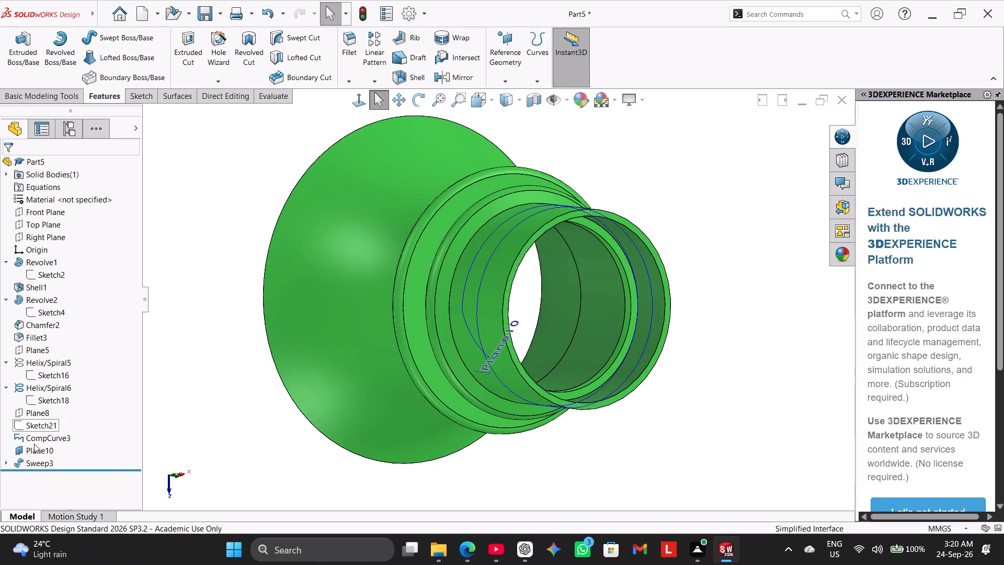
click(6, 388)
click(8, 365)
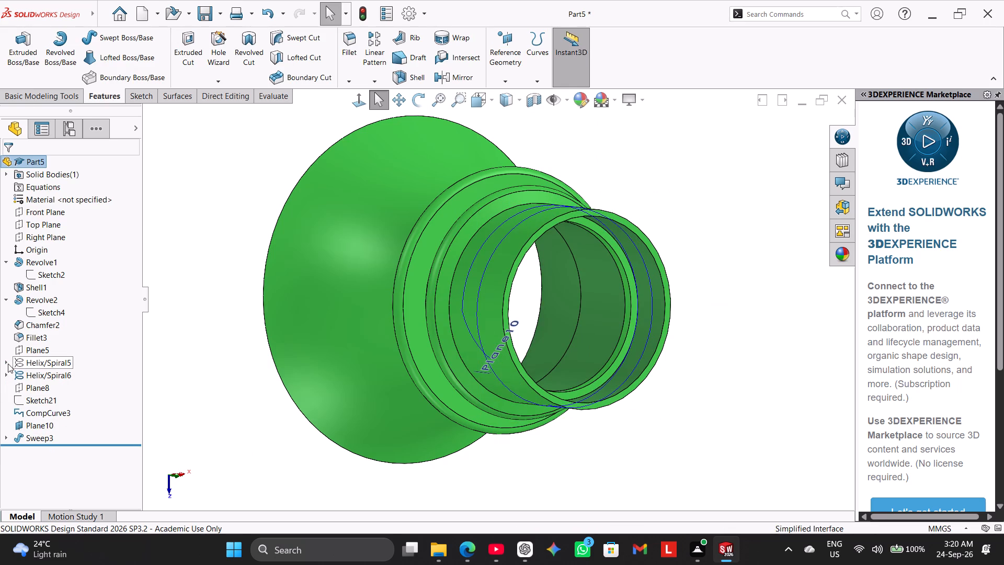
Open the base circle Sketch16 of Helix/Spiral5 to examine it against the neck, then close the sketch without editing.
click(7, 364)
click(30, 376)
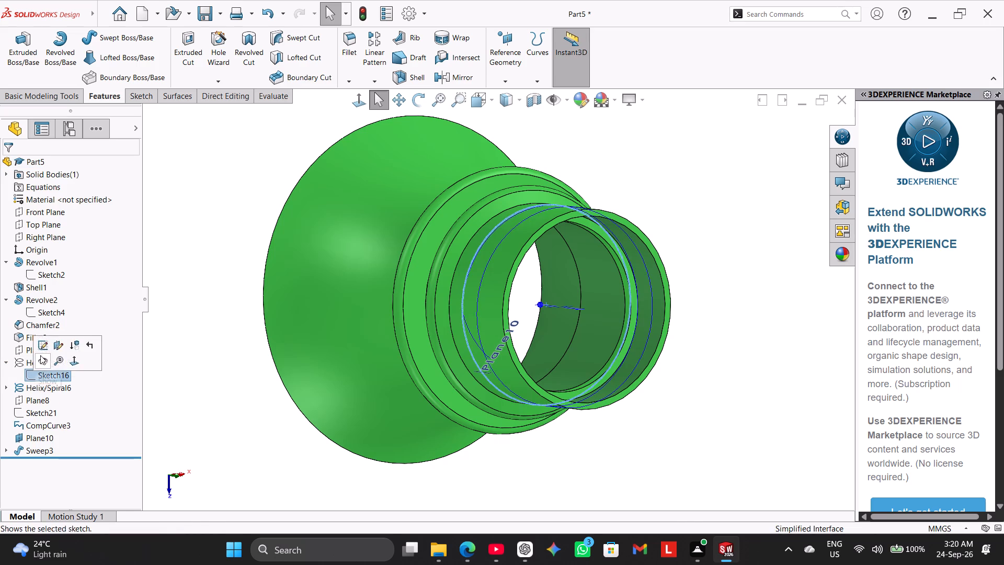
click(42, 346)
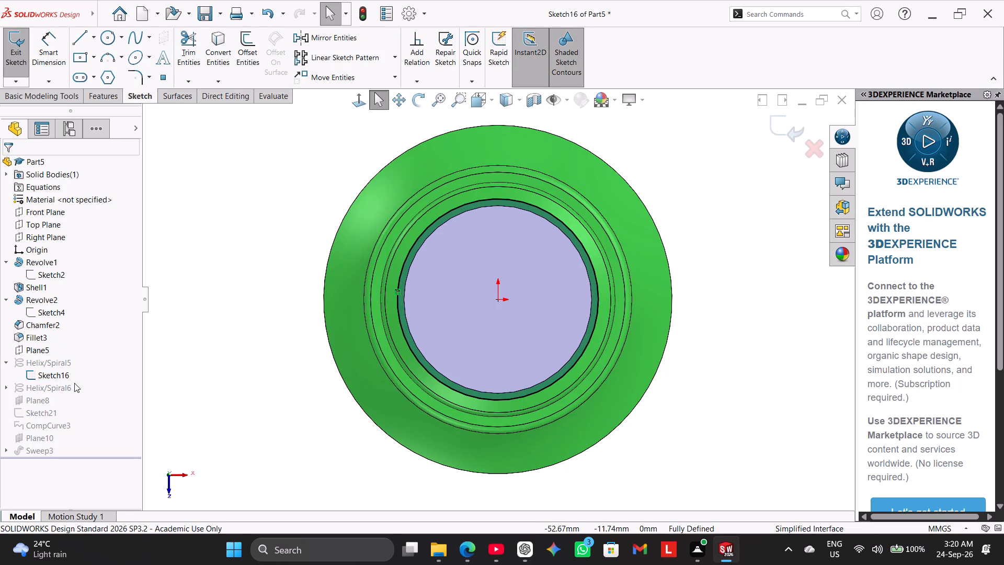
click(18, 63)
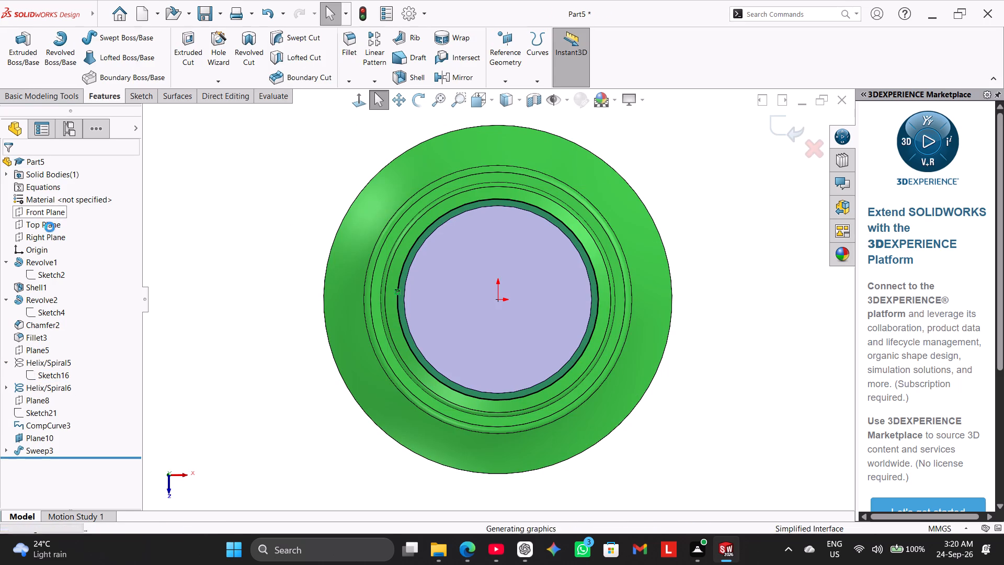
Show the Helix/Spiral5 curve and examine its position around the bottle neck from several angles.
right_click(24, 364)
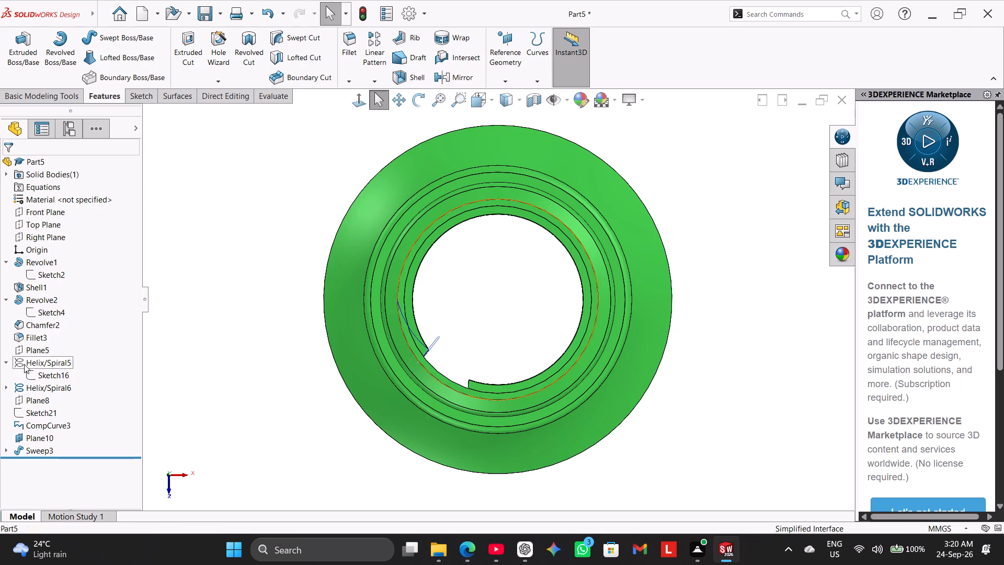
click(38, 335)
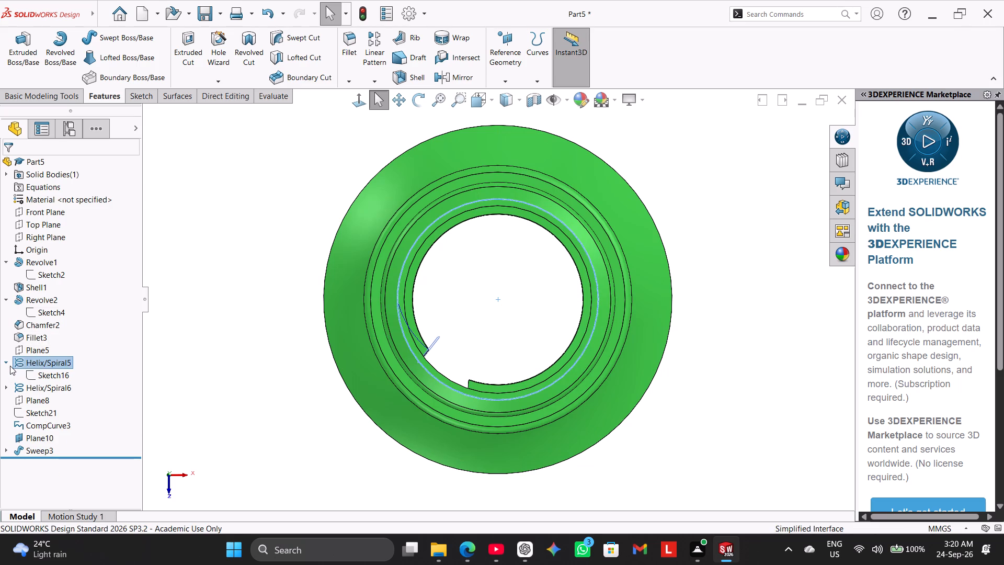
click(10, 366)
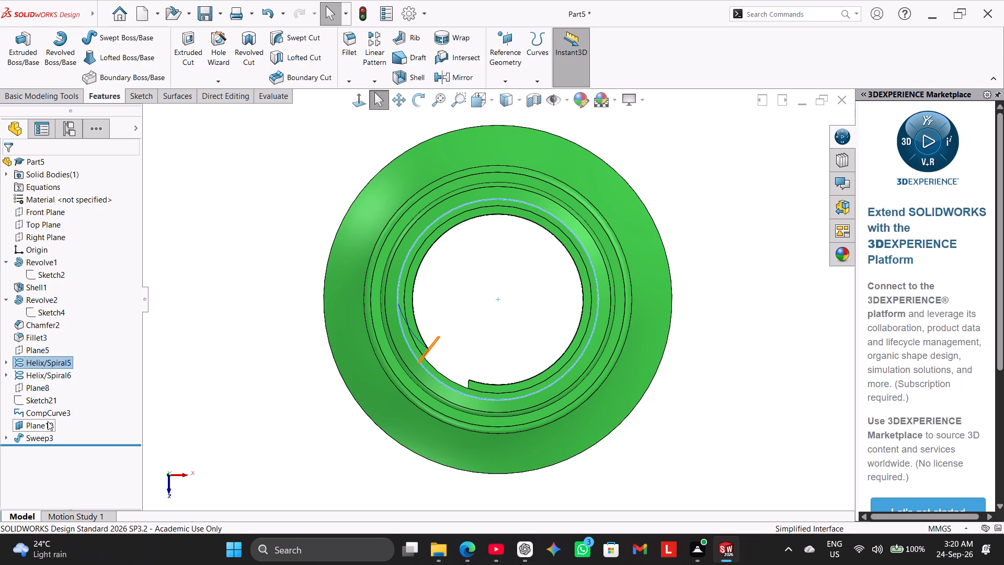
middle_drag(248, 366, 225, 363)
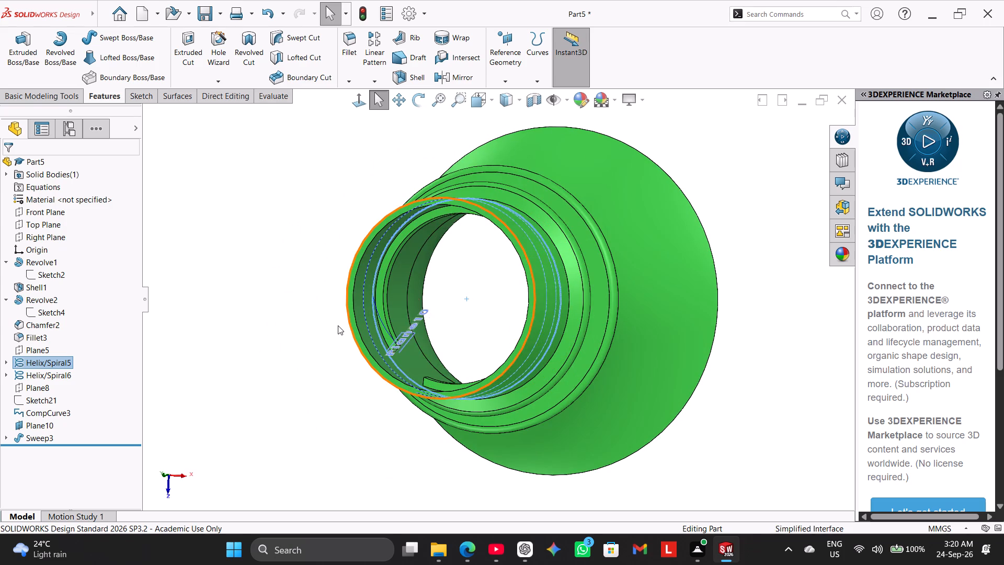
middle_drag(338, 325, 361, 285)
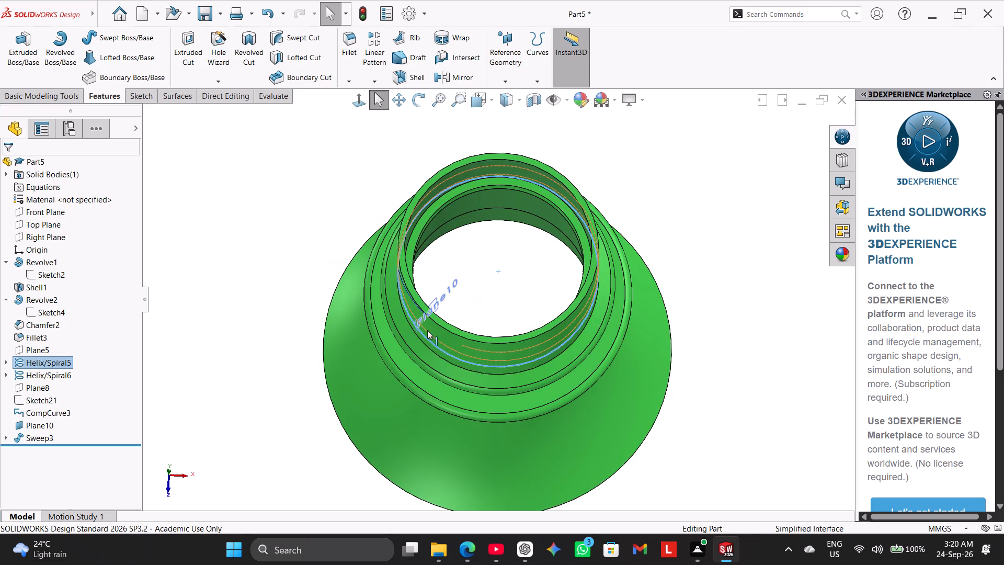
click(411, 350)
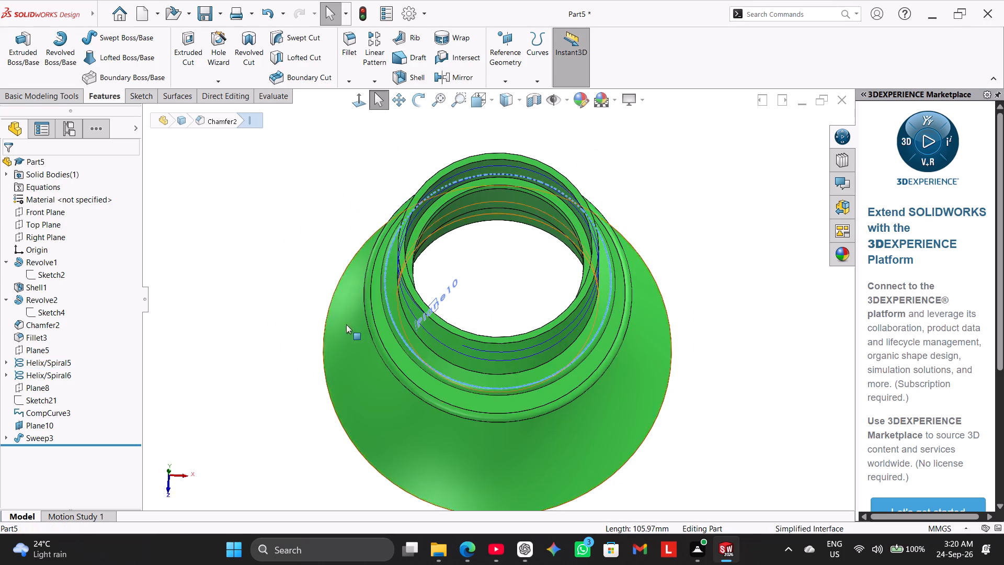
middle_drag(293, 294, 315, 364)
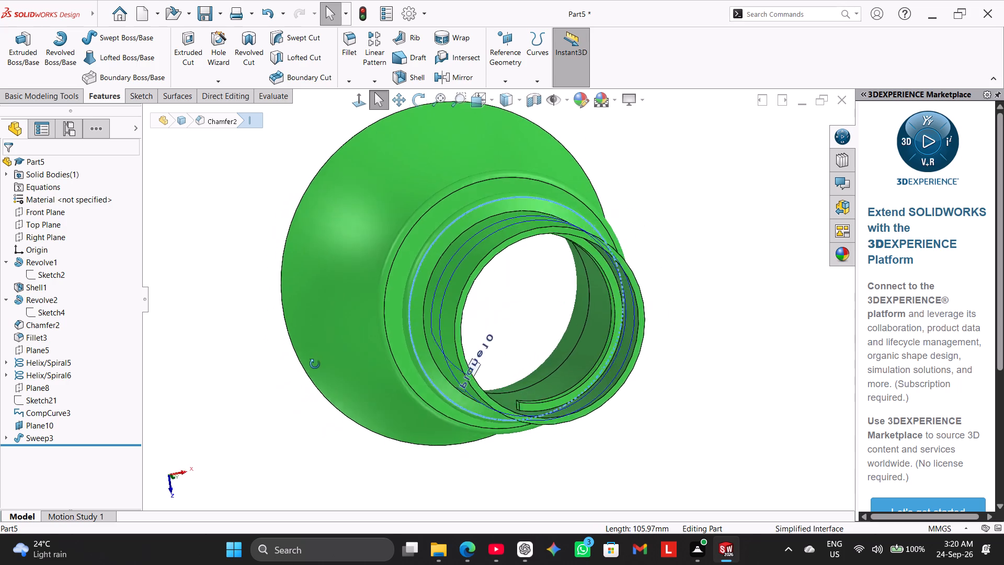
middle_drag(315, 364, 292, 357)
Delete Helix/Spiral5 and Helix/Spiral6 together with their dependent sweep, composite curve, planes and sketches.
right_click(46, 366)
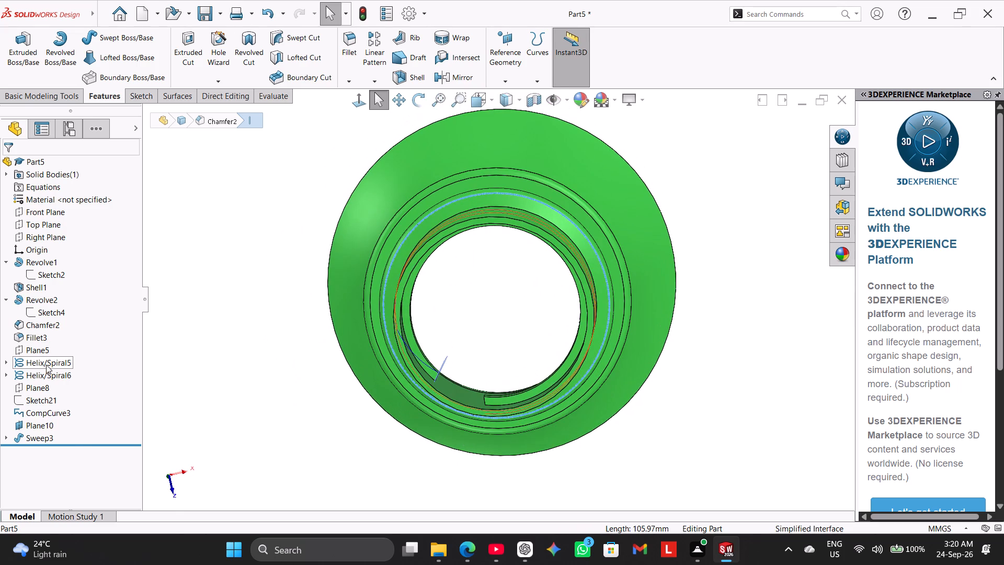
click(84, 413)
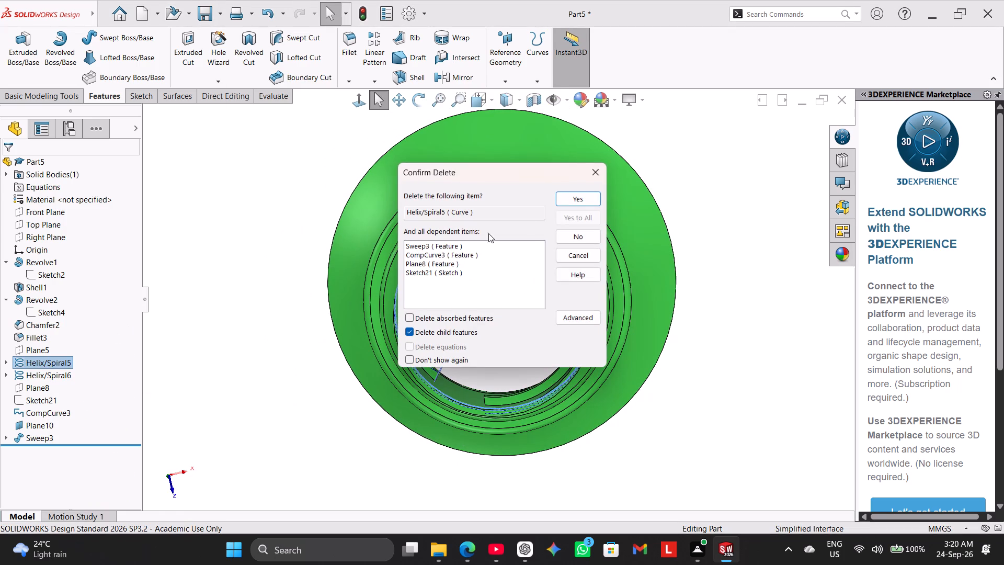
click(572, 199)
right_click(51, 372)
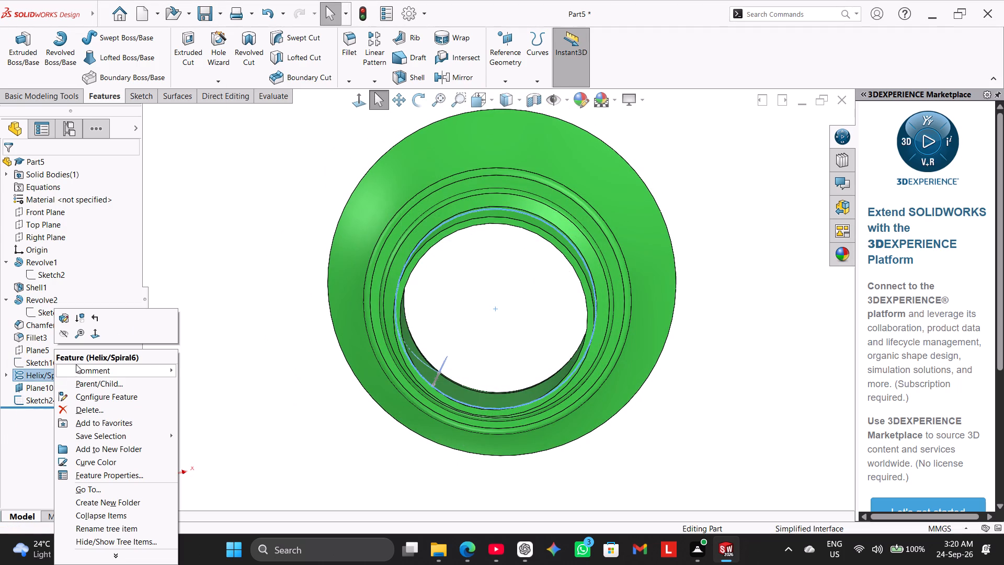
click(90, 406)
click(561, 199)
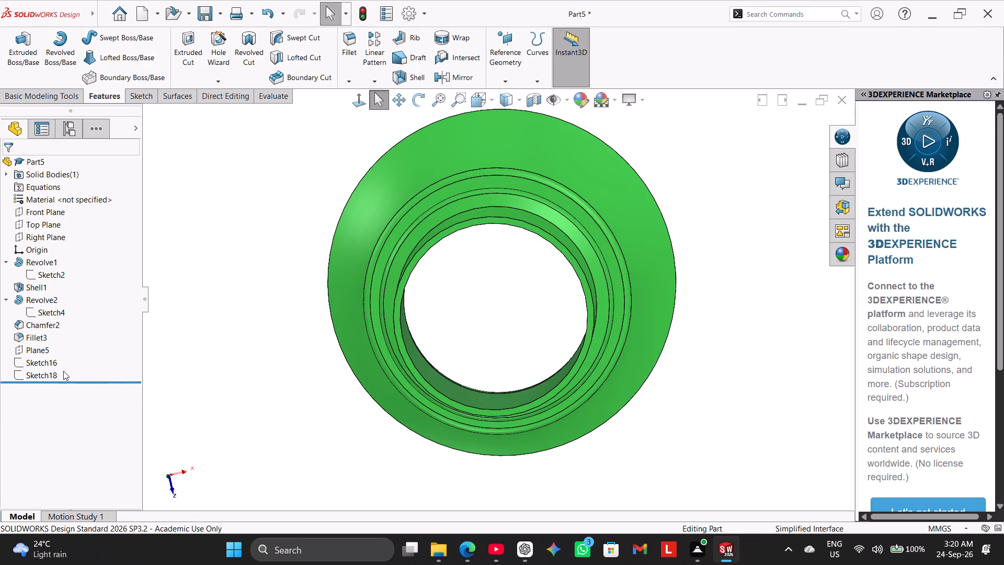
Examine the bare neck's inner wall, its edges and the collar around it from several angles.
middle_drag(183, 356, 174, 303)
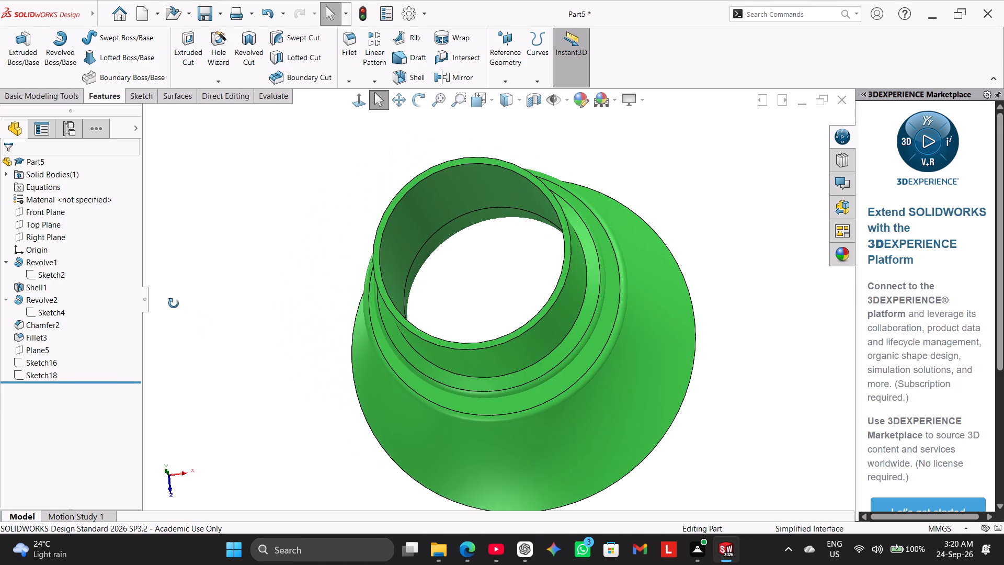
middle_drag(174, 303, 167, 314)
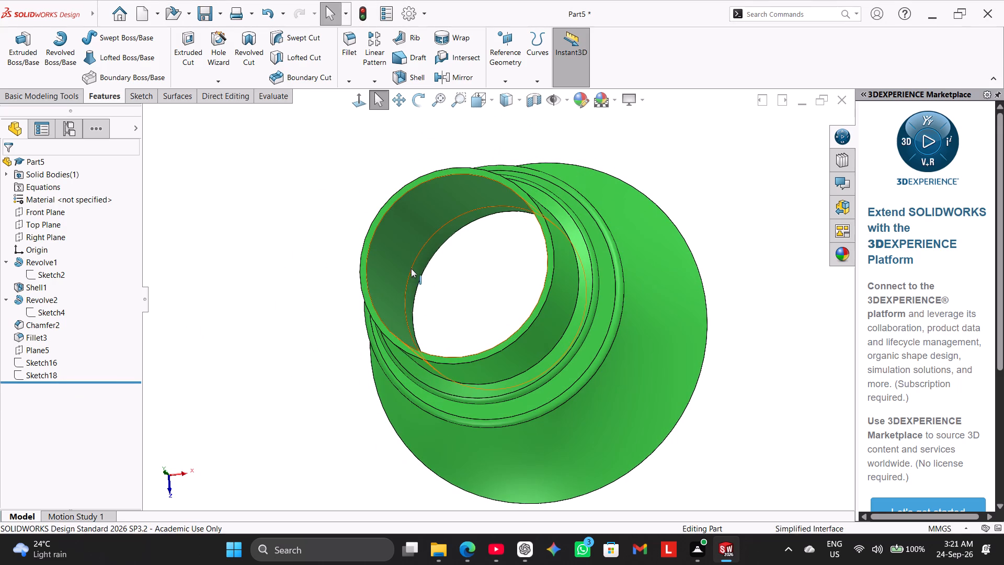
right_click(413, 264)
click(235, 353)
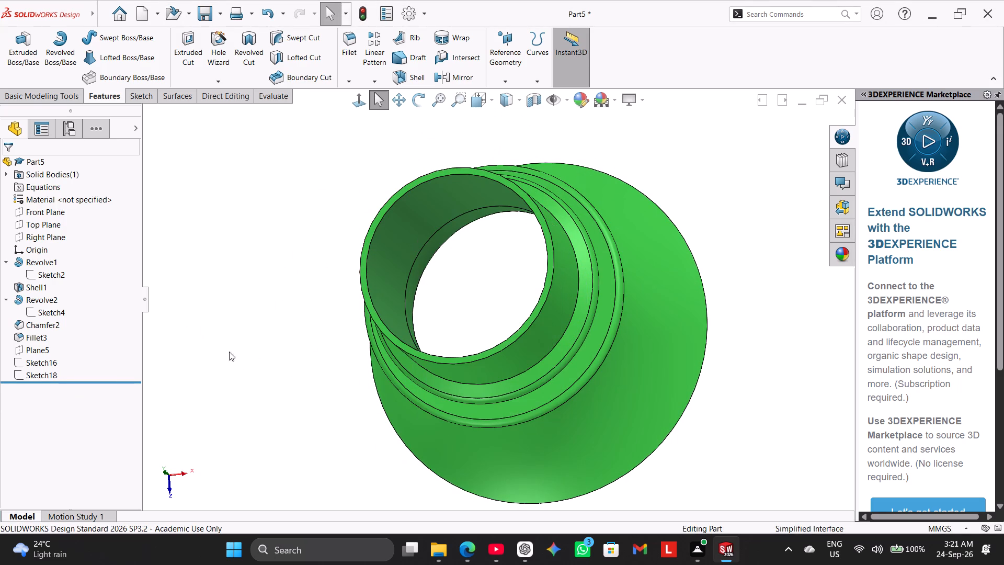
click(418, 254)
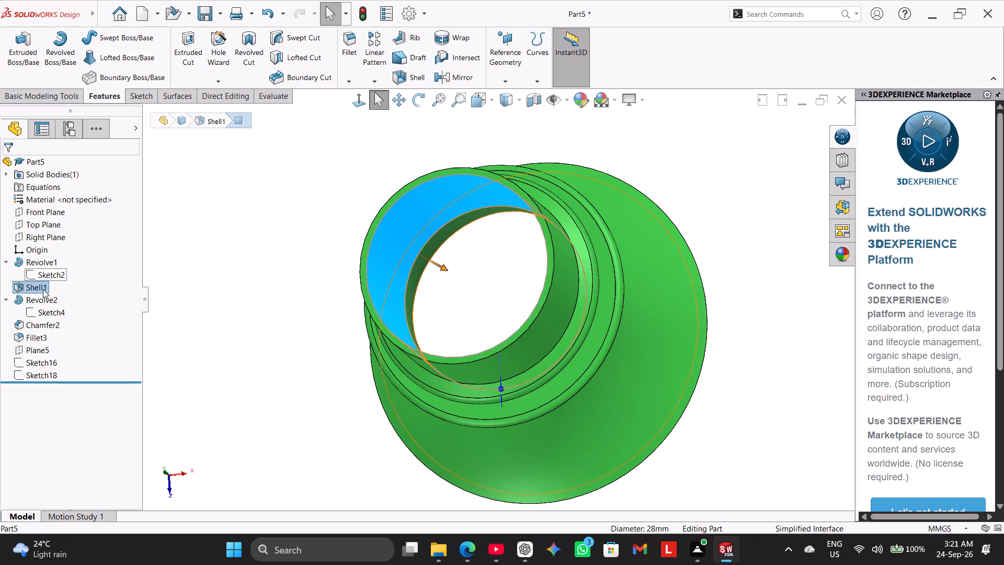
middle_drag(167, 315, 201, 238)
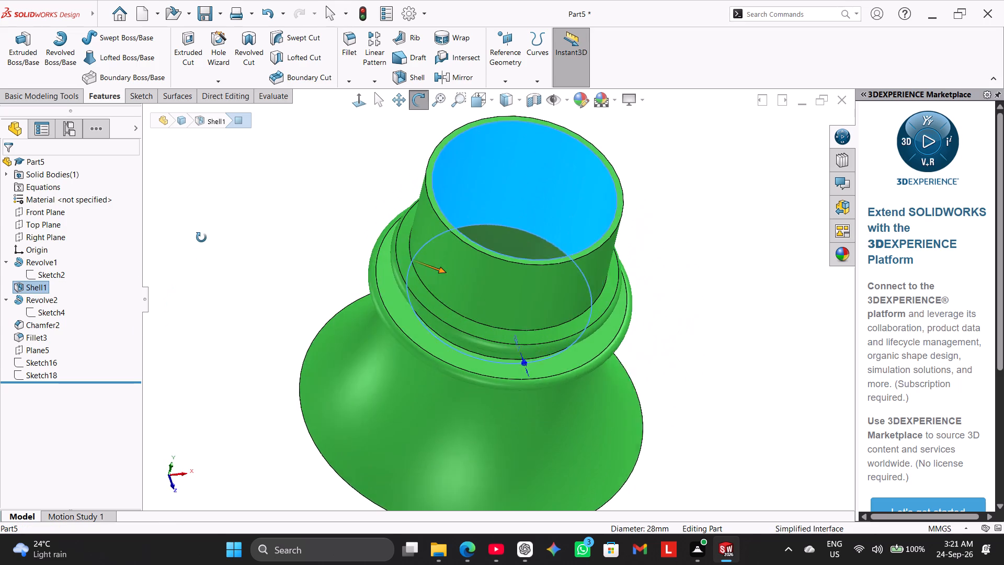
middle_drag(201, 238, 242, 323)
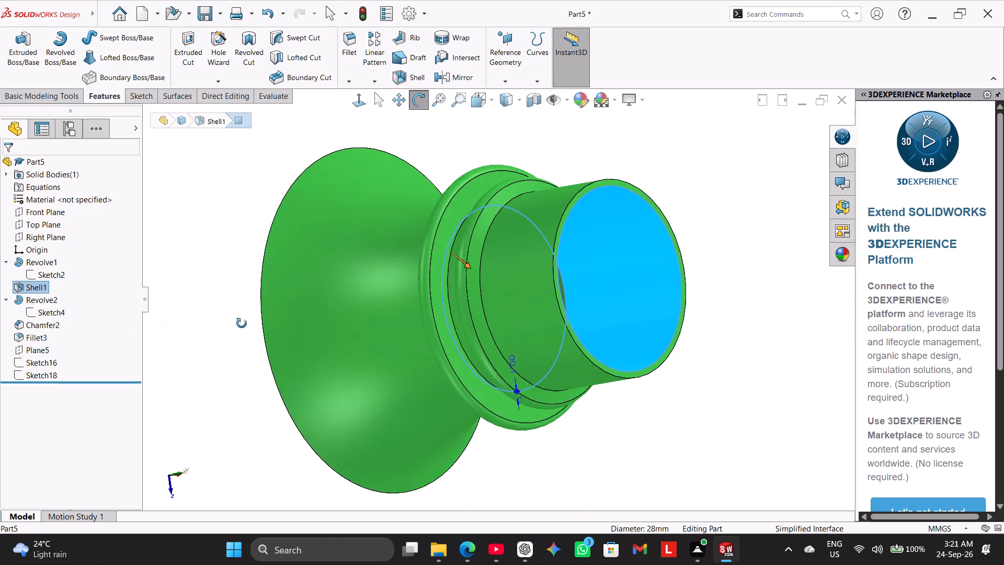
middle_drag(242, 323, 206, 317)
click(206, 304)
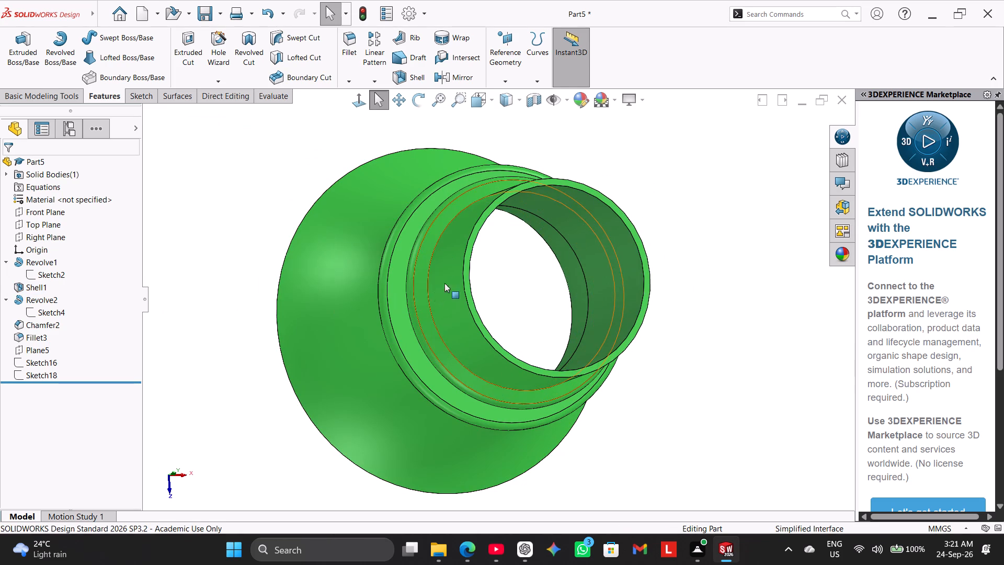
right_click(548, 223)
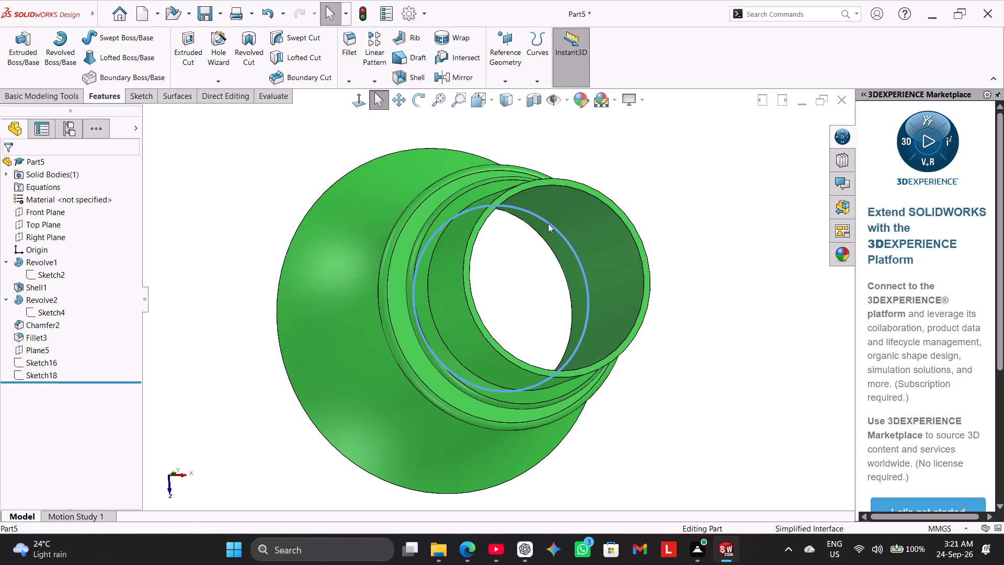
click(267, 238)
Delete the leftover thread references Sketch18, Sketch16 and Plane5.
right_click(40, 371)
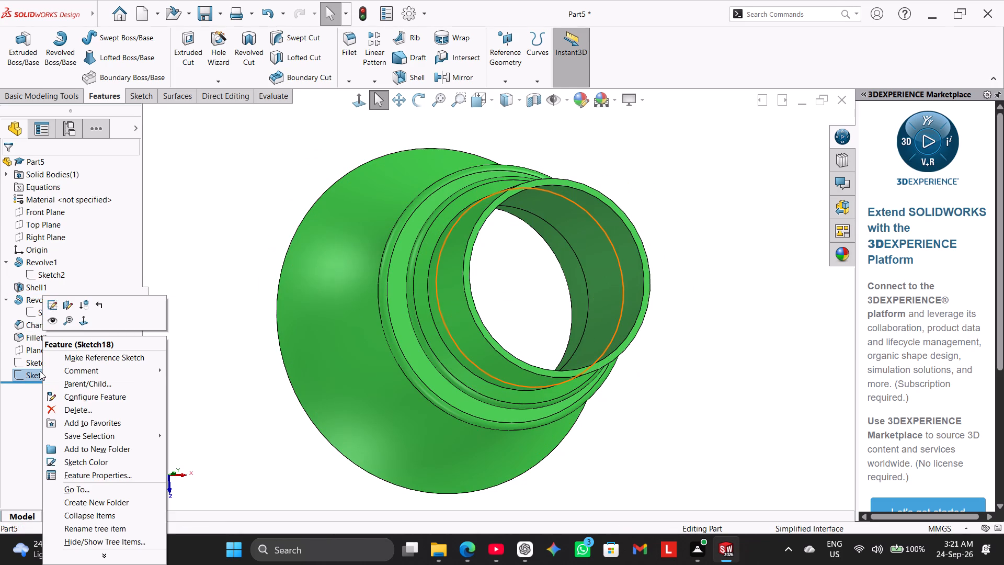
click(78, 409)
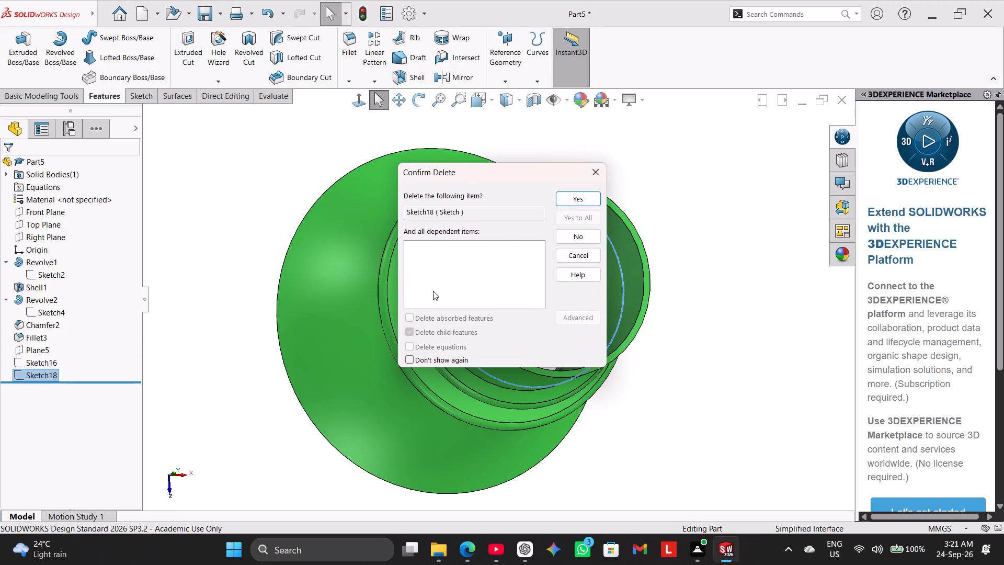
click(566, 200)
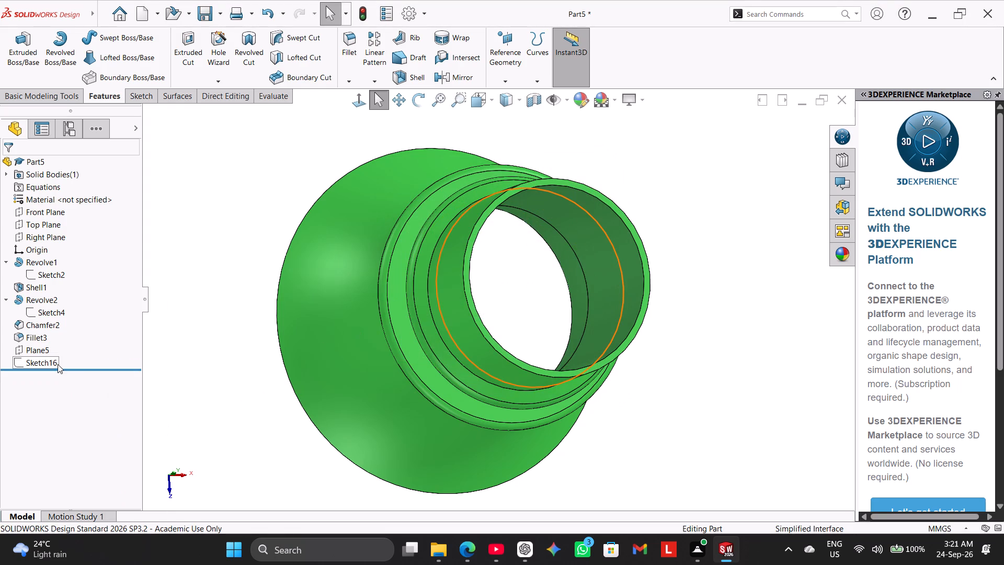
right_click(51, 364)
click(111, 408)
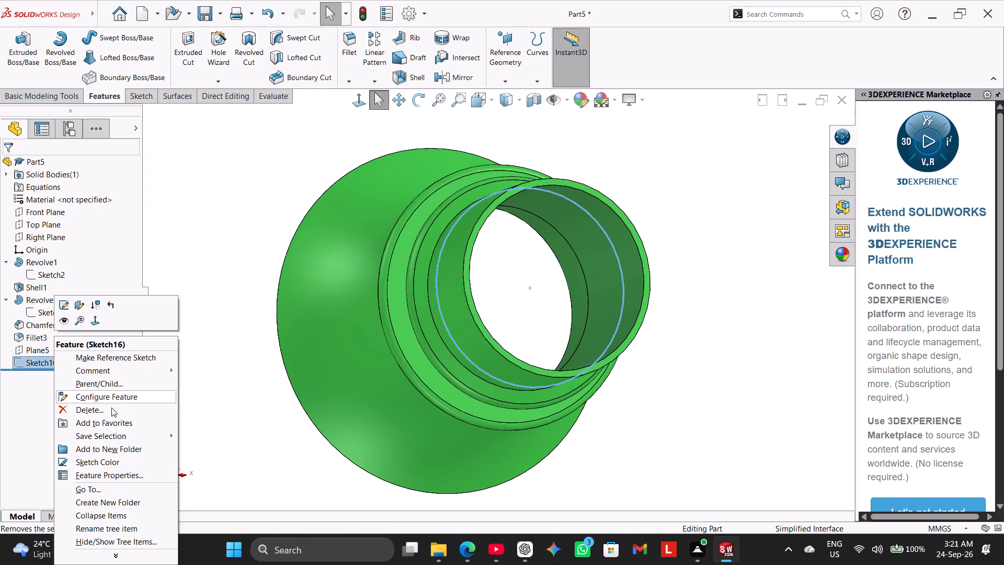
click(577, 205)
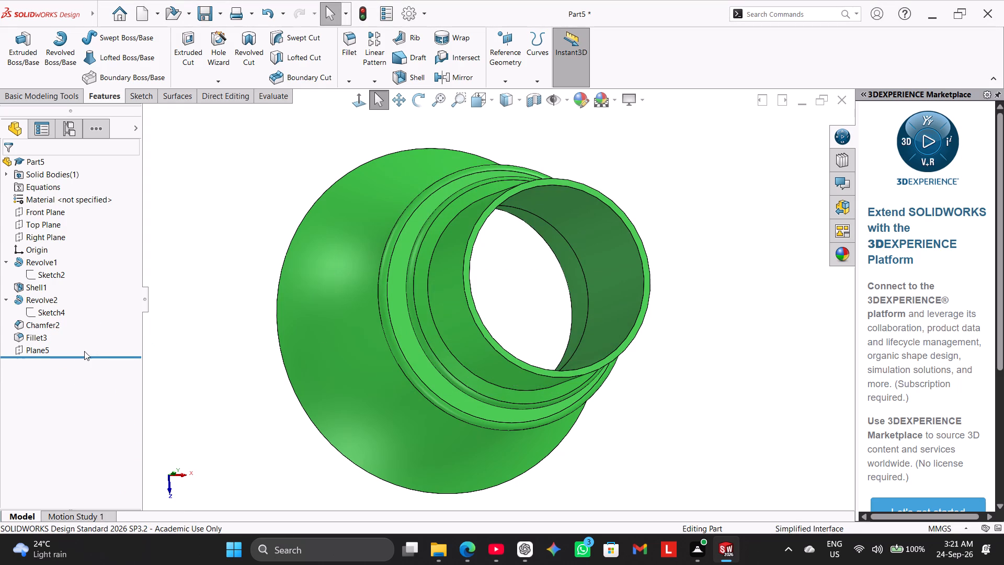
right_click(26, 349)
click(81, 420)
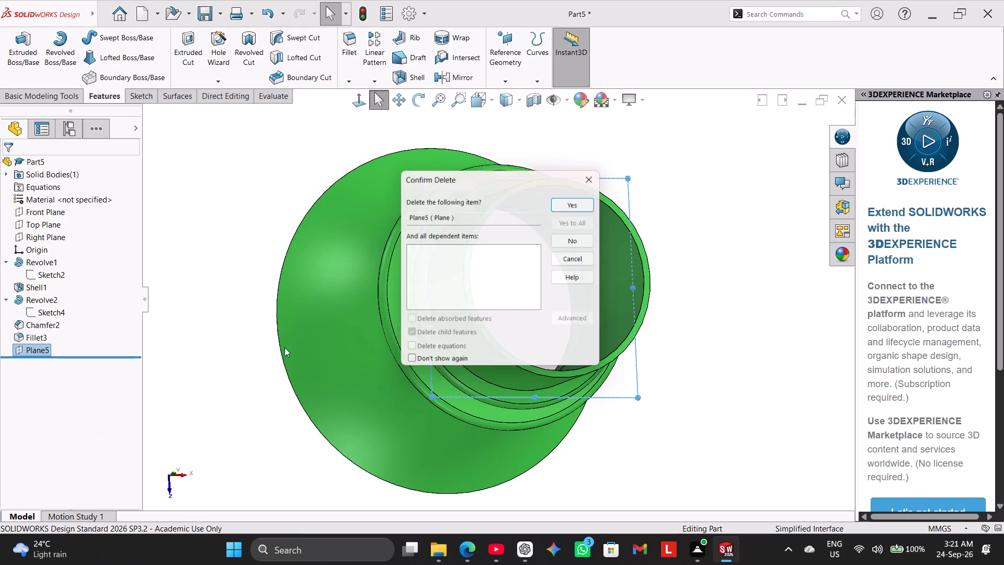
click(566, 200)
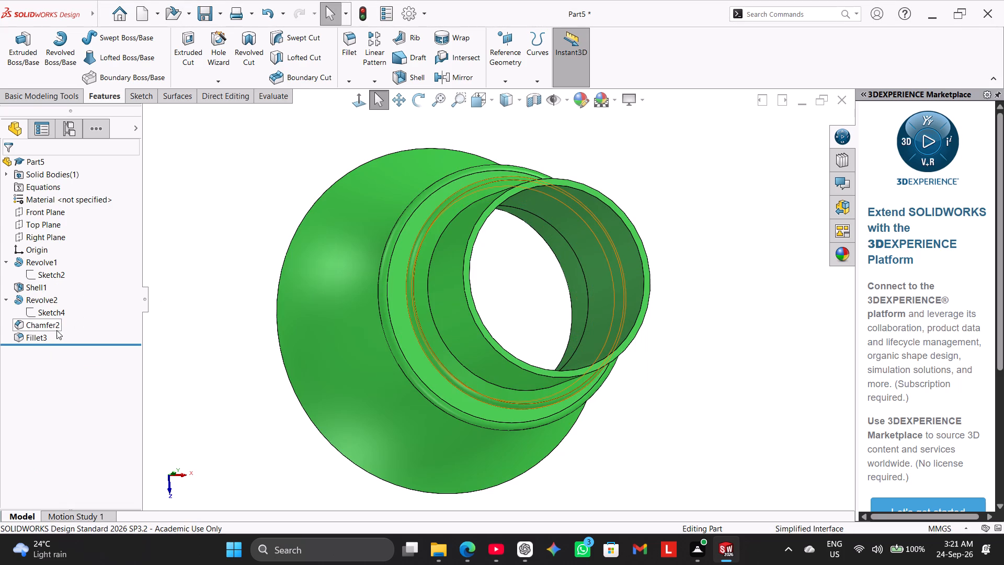
Create a reference plane offset 11 mm from the neck's rim face, flipped so it lies below the rim.
middle_drag(218, 312, 269, 403)
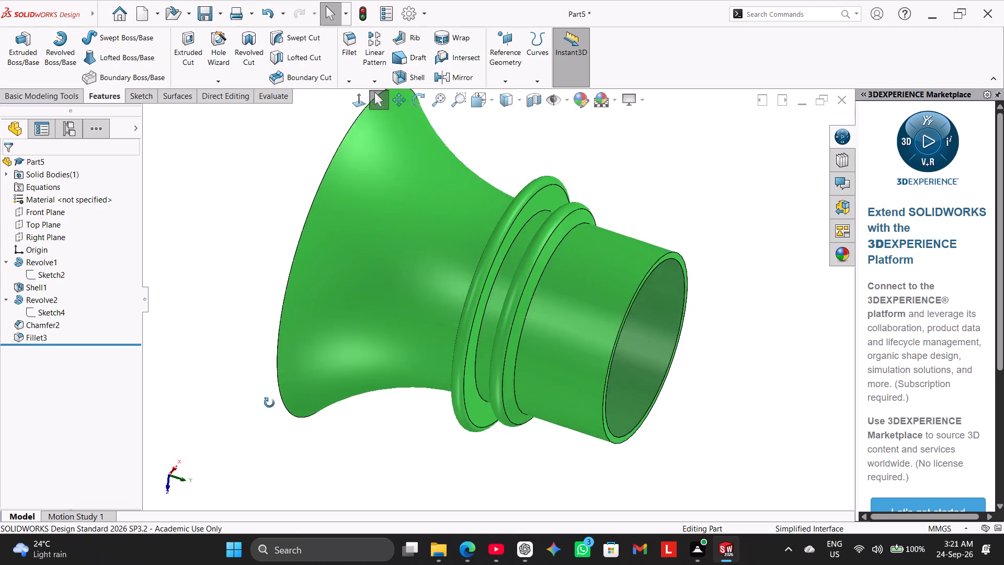
middle_drag(269, 403, 202, 352)
right_drag(192, 345, 265, 282)
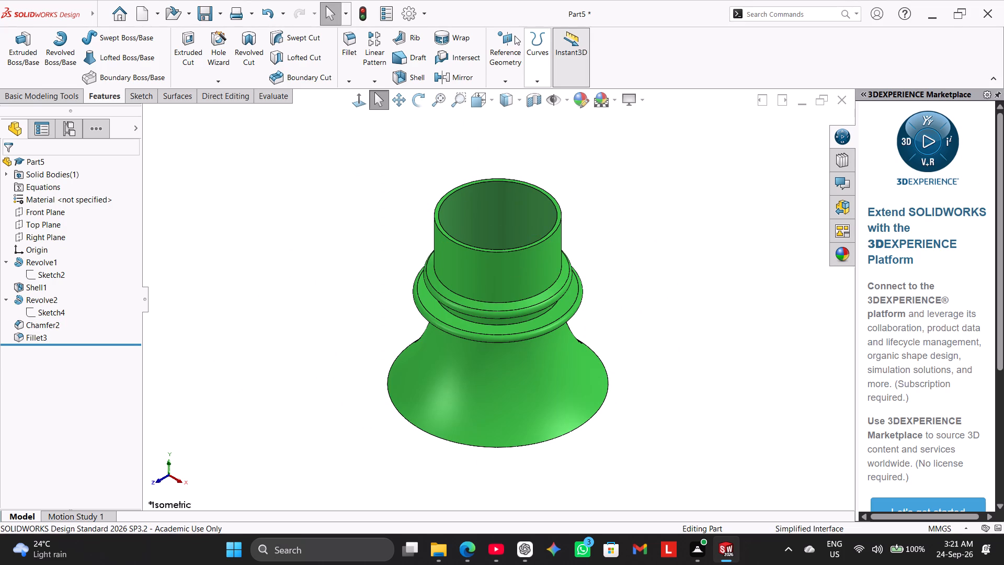
click(514, 81)
click(525, 95)
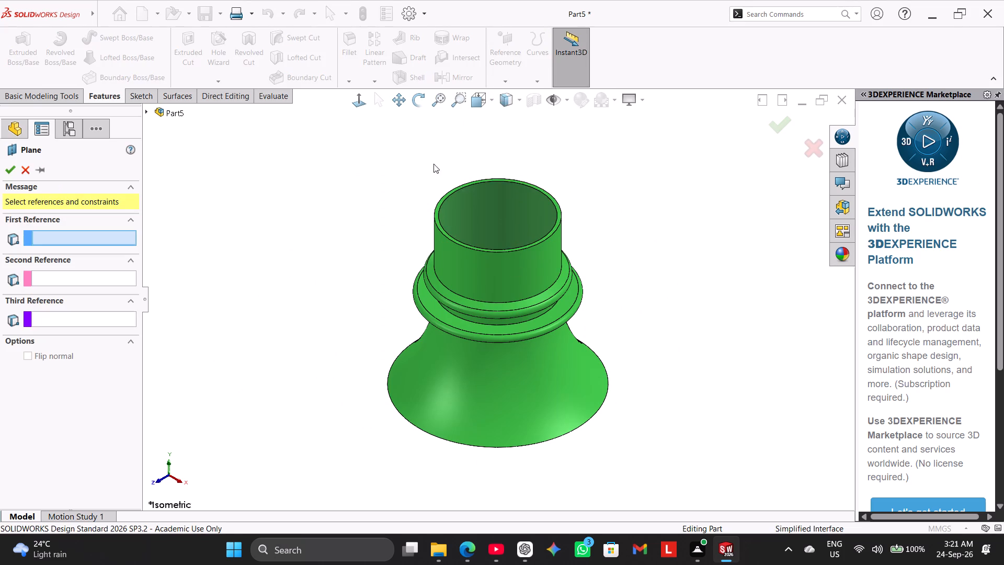
middle_drag(419, 149, 440, 204)
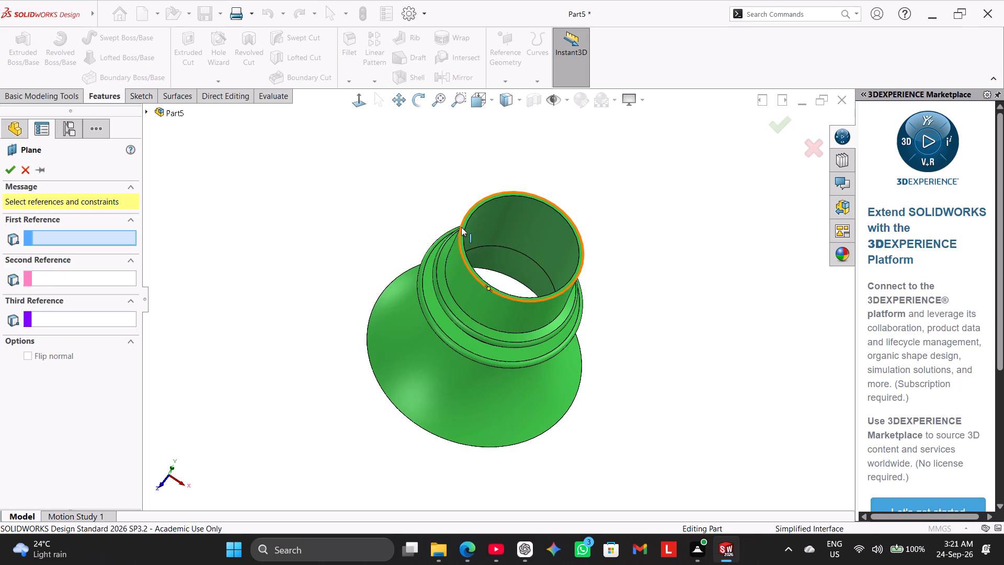
click(463, 228)
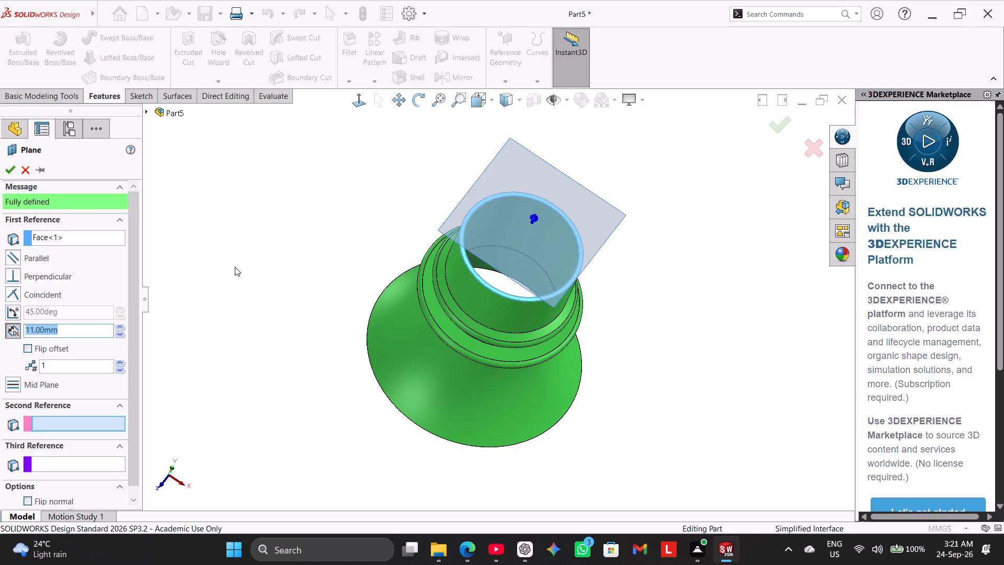
click(25, 349)
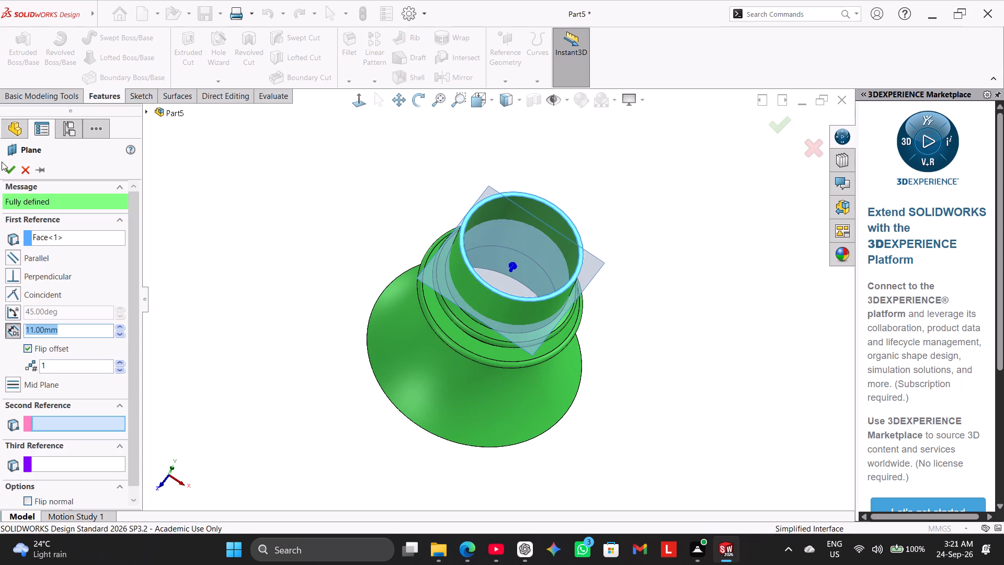
click(5, 164)
click(224, 202)
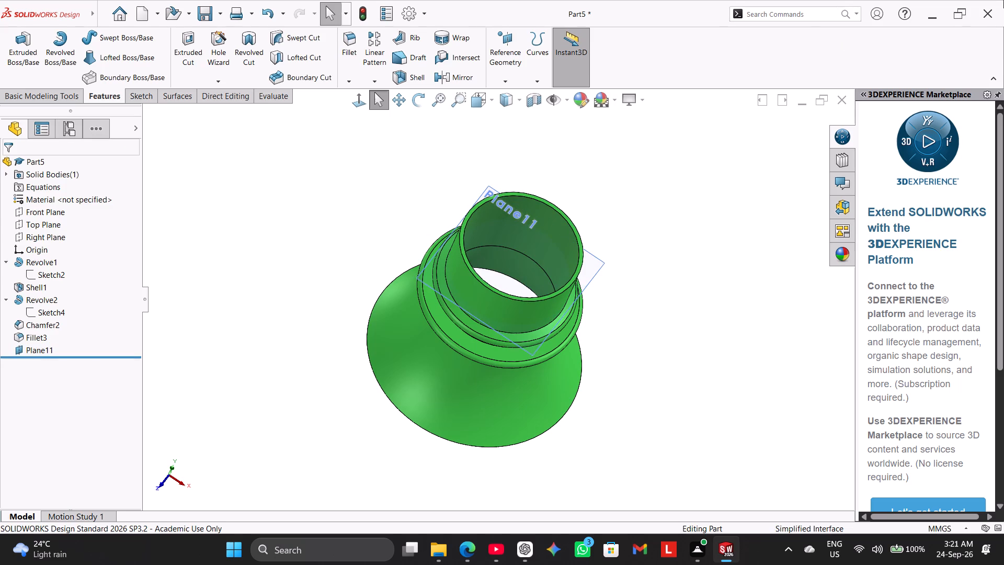
Start a sketch on the new offset plane and convert the rim's outer circular edge into it.
right_click(36, 352)
click(54, 304)
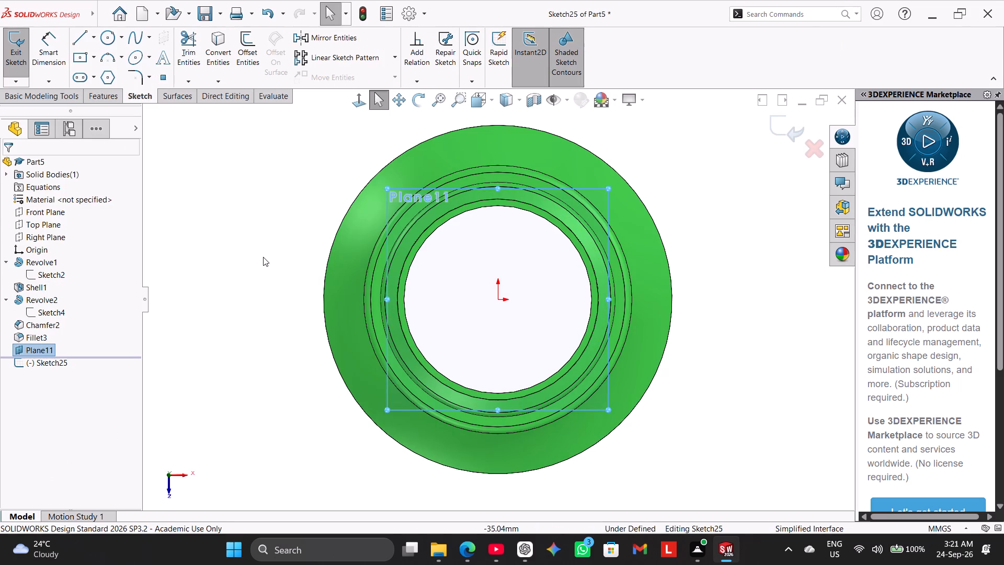
click(265, 254)
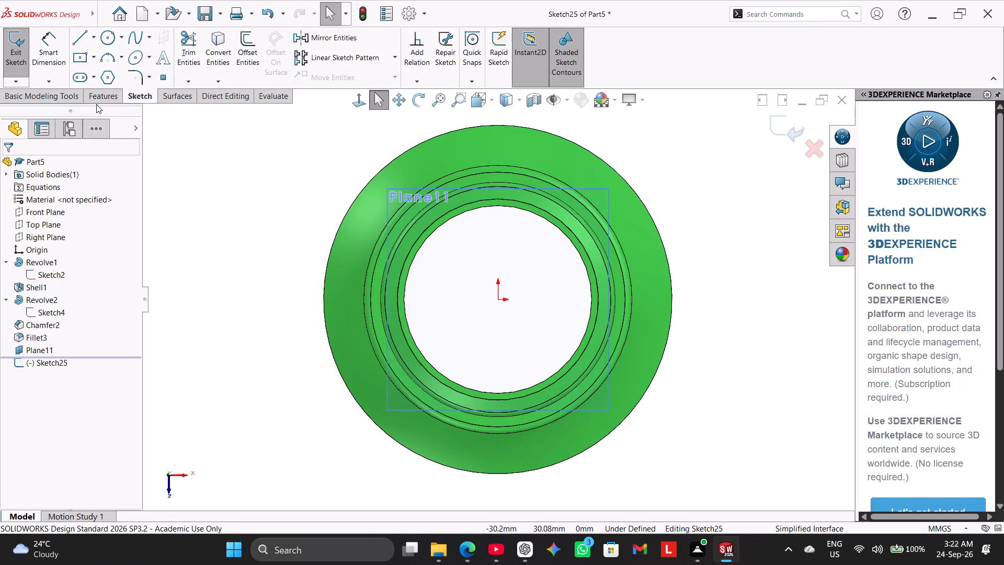
click(224, 46)
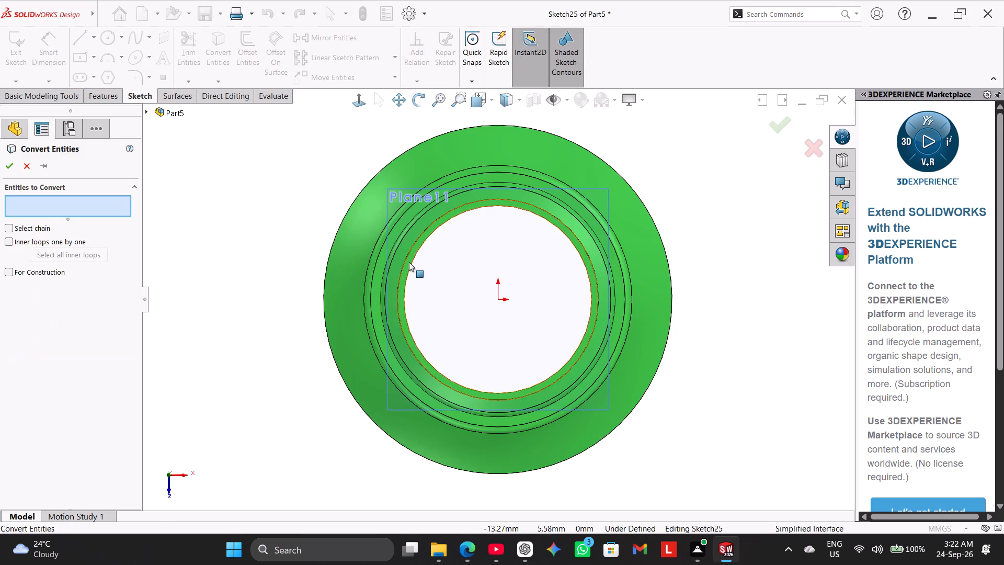
middle_drag(289, 236, 314, 232)
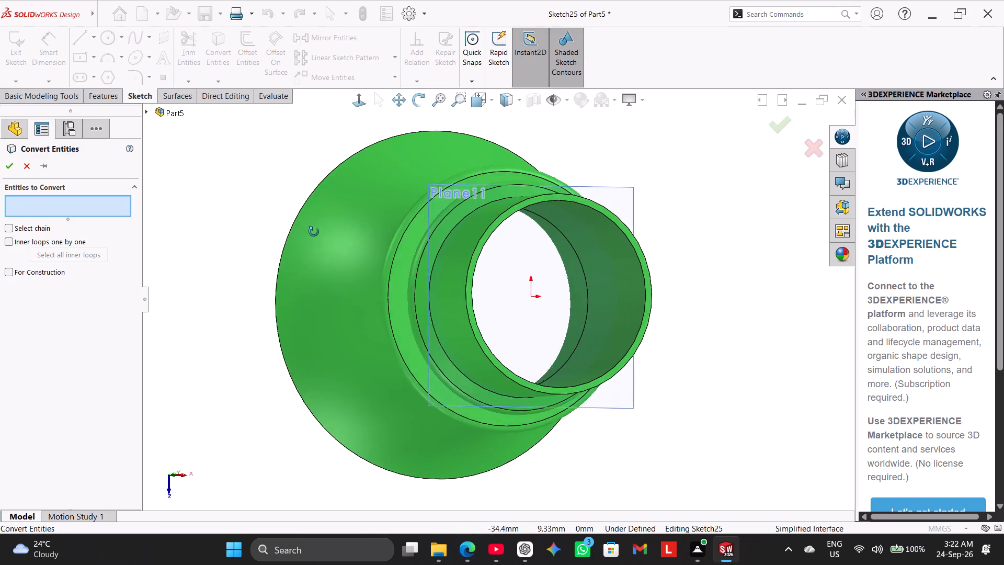
middle_drag(314, 232, 323, 226)
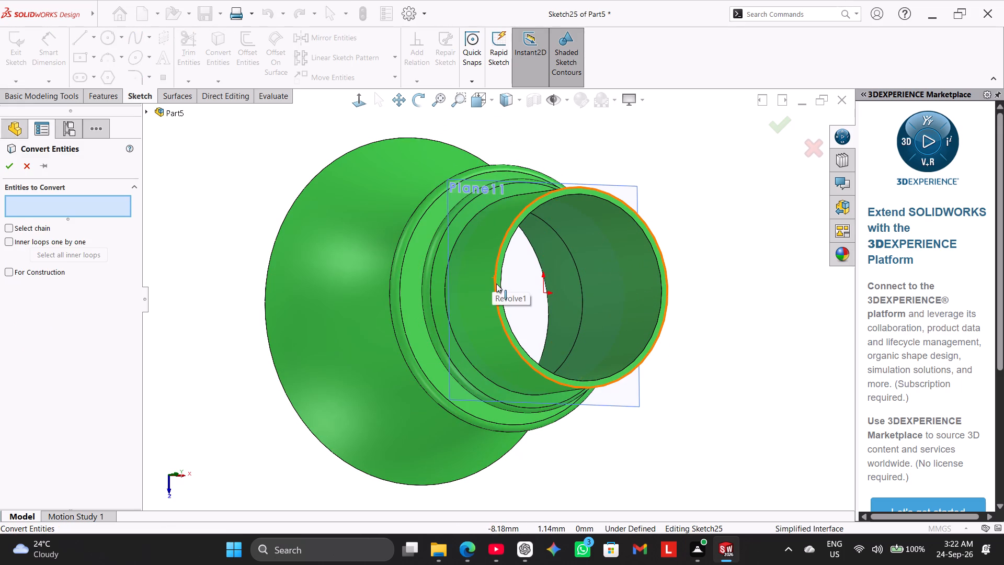
click(496, 284)
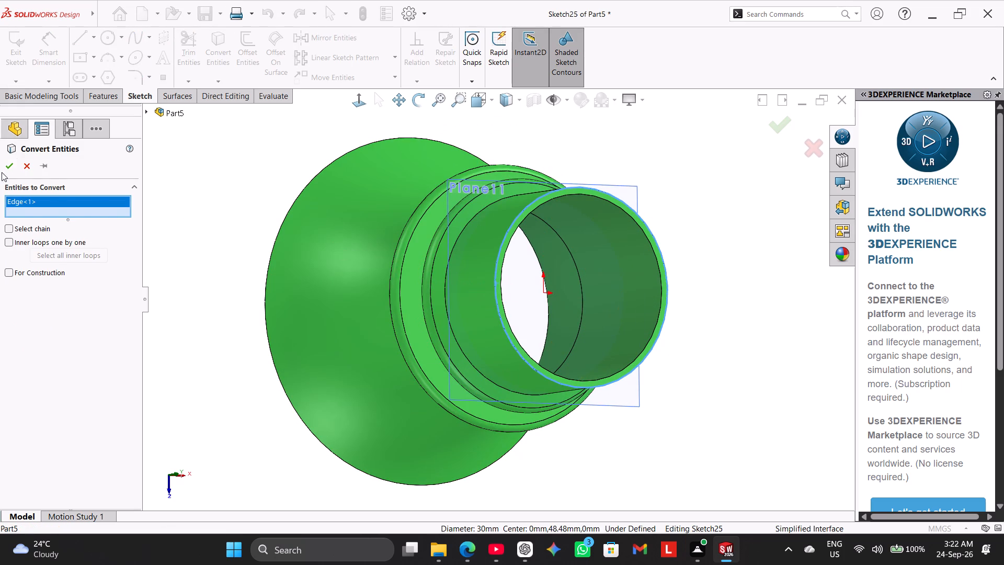
click(12, 163)
Create a clockwise helix from the converted circle with constant 4 mm pitch, 1.8 revolutions, 0° start angle and no taper.
middle_drag(267, 213, 212, 208)
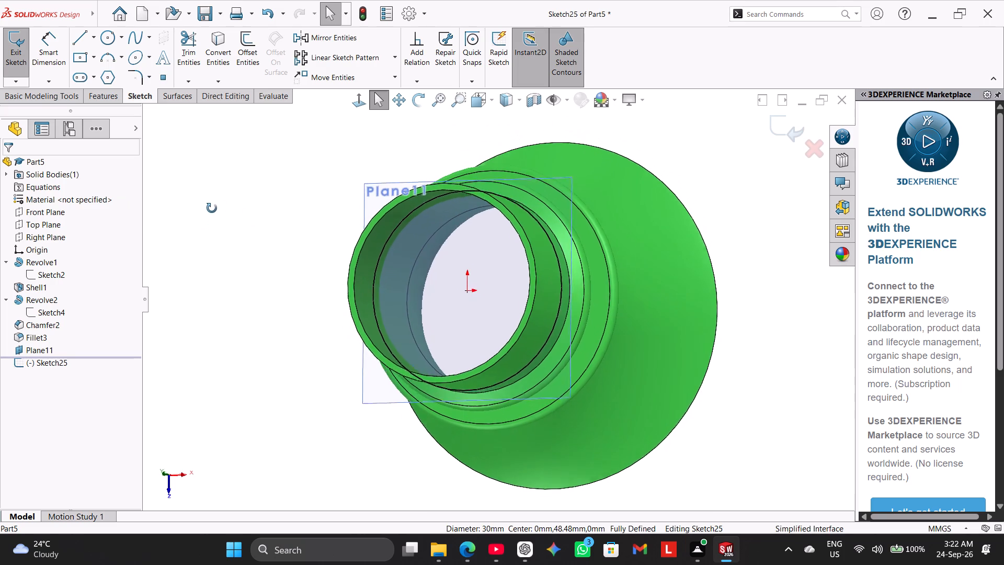
middle_drag(212, 208, 223, 201)
click(222, 202)
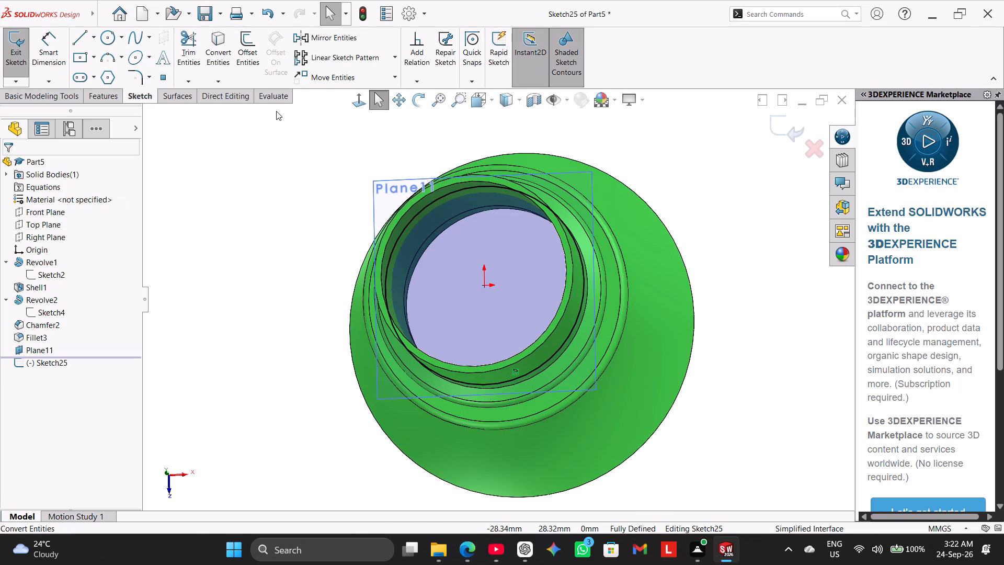
click(121, 96)
click(534, 78)
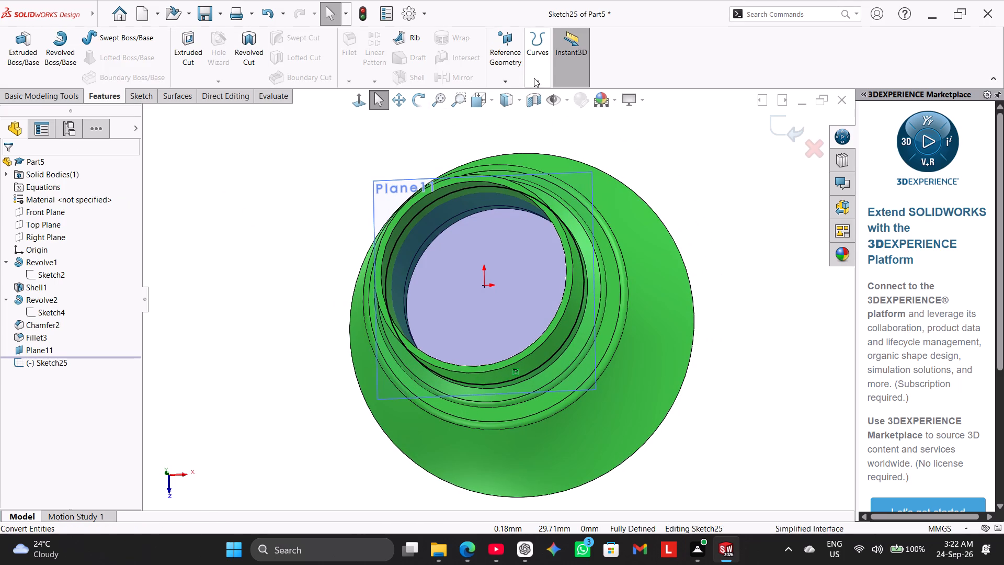
click(550, 105)
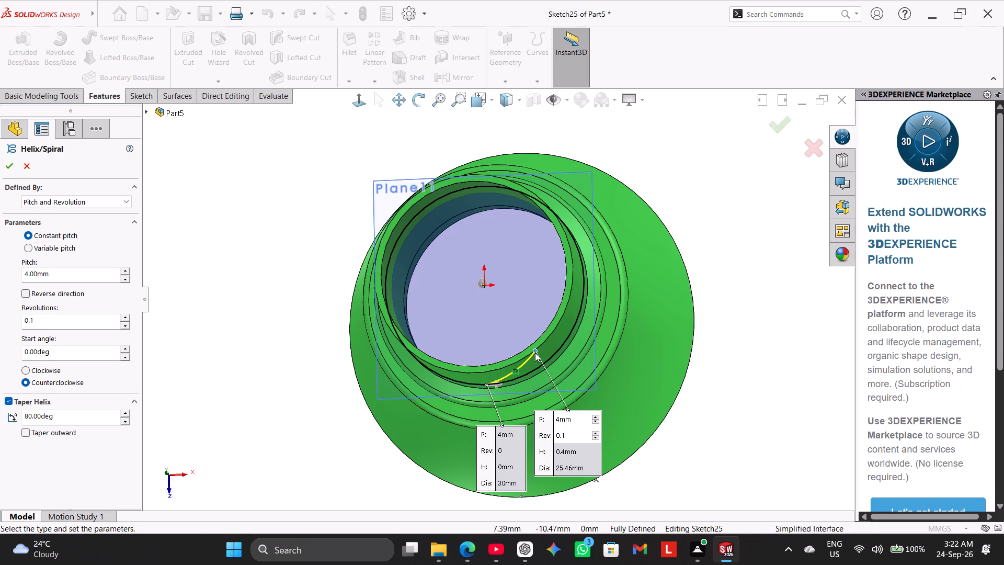
drag(535, 353, 520, 369)
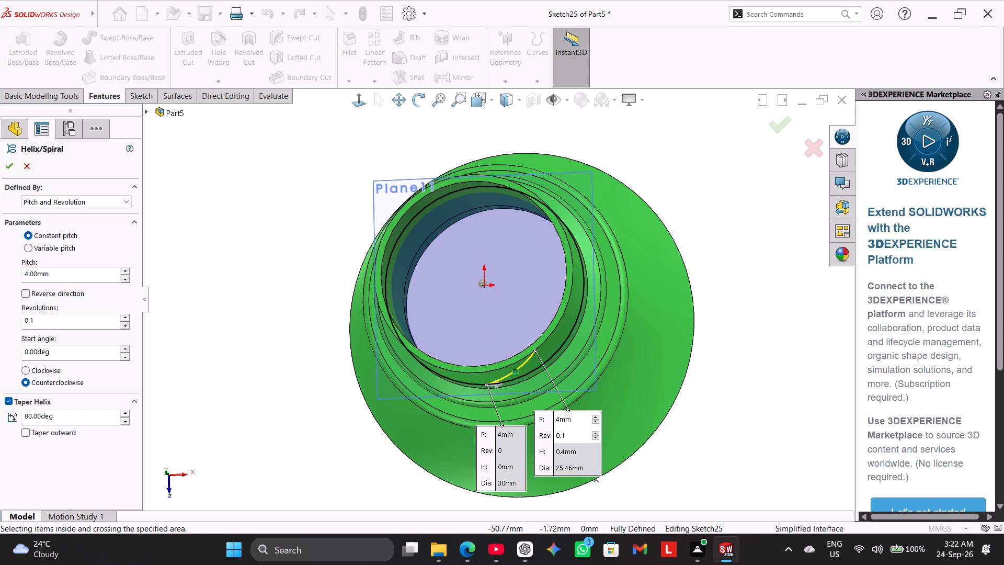
double_click(44, 318)
text(1.8)
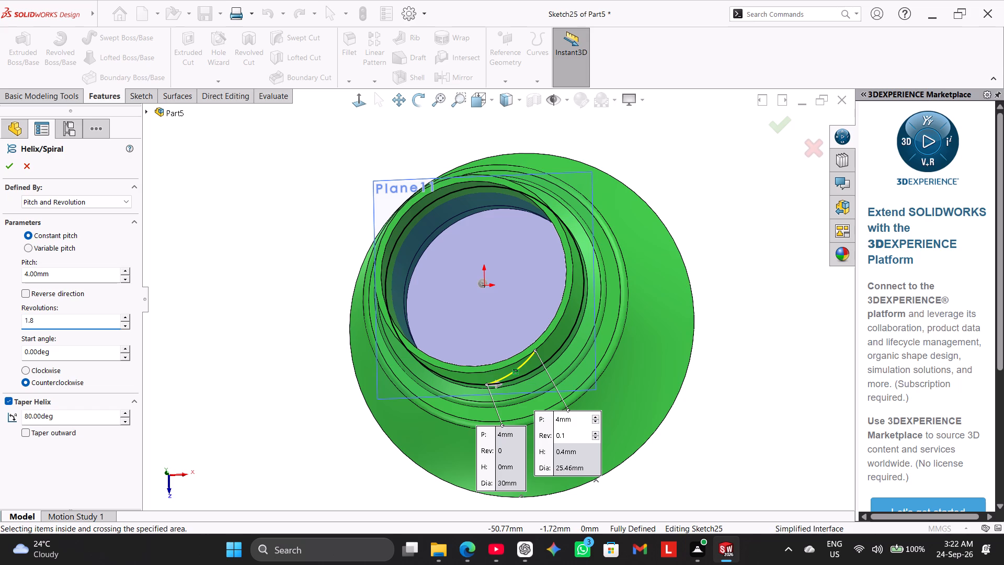
click(44, 369)
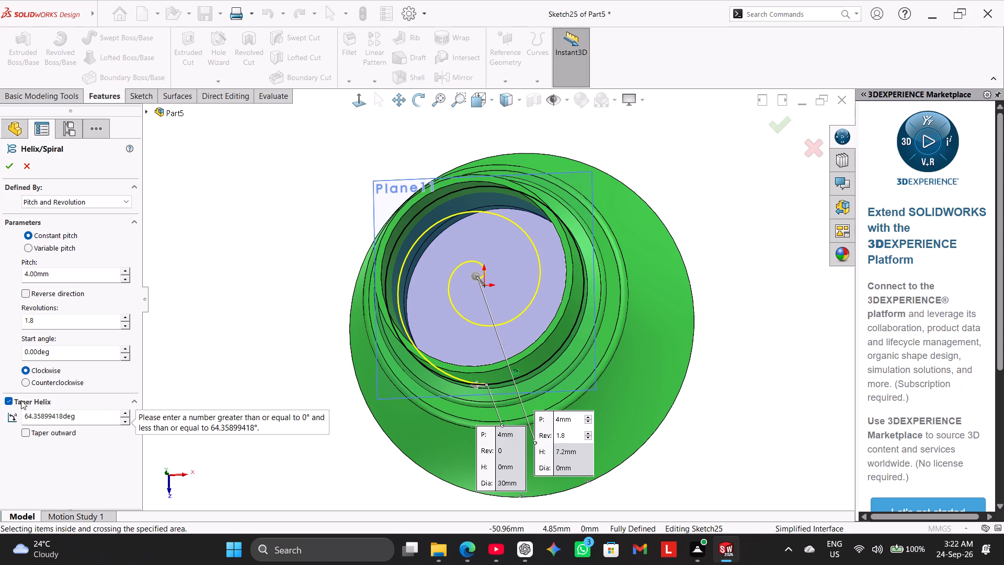
click(10, 401)
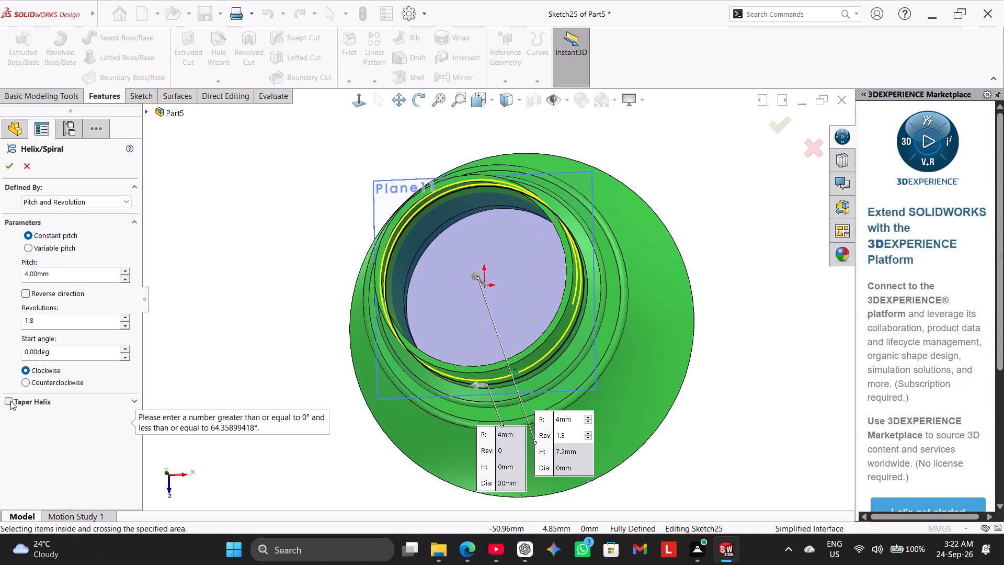
middle_drag(211, 293, 235, 255)
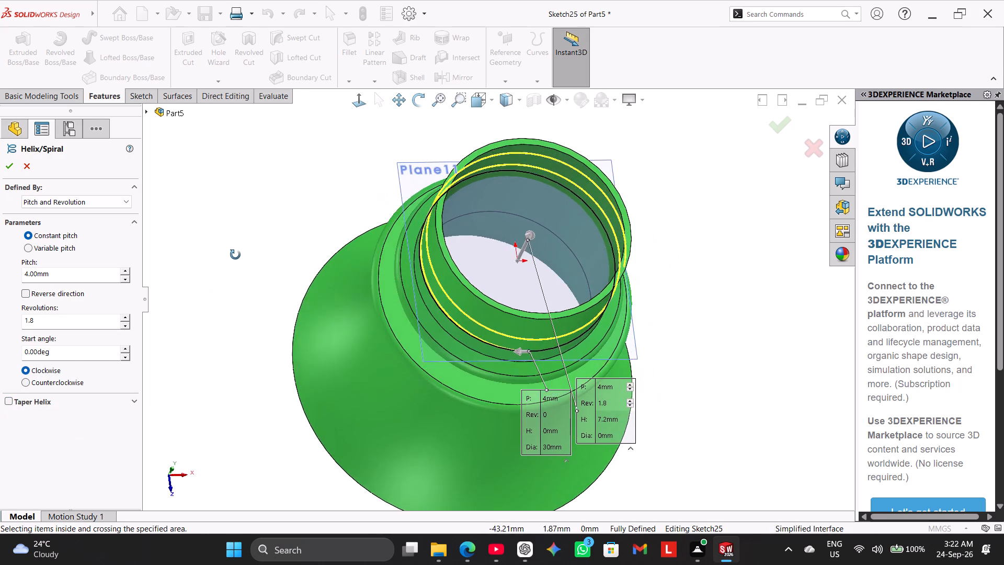
middle_drag(235, 255, 242, 197)
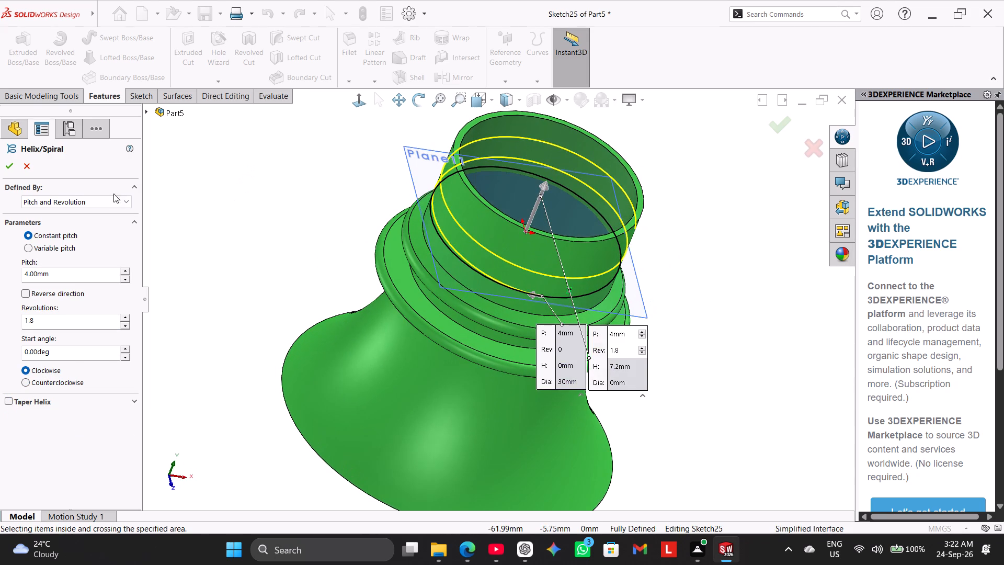
click(7, 164)
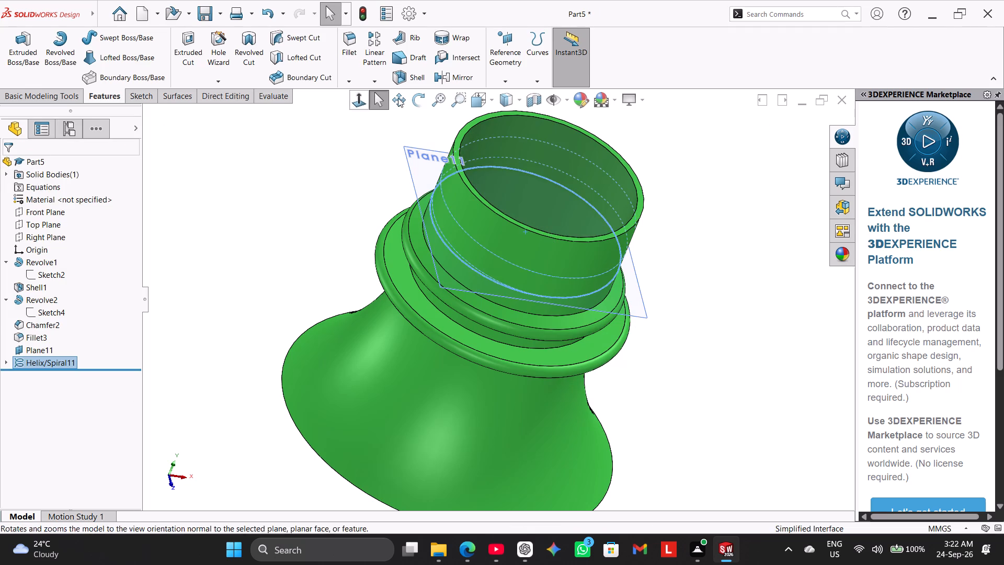
Start a second sketch on the offset plane and convert the rim's outer circular edge into it.
right_click(420, 168)
click(448, 151)
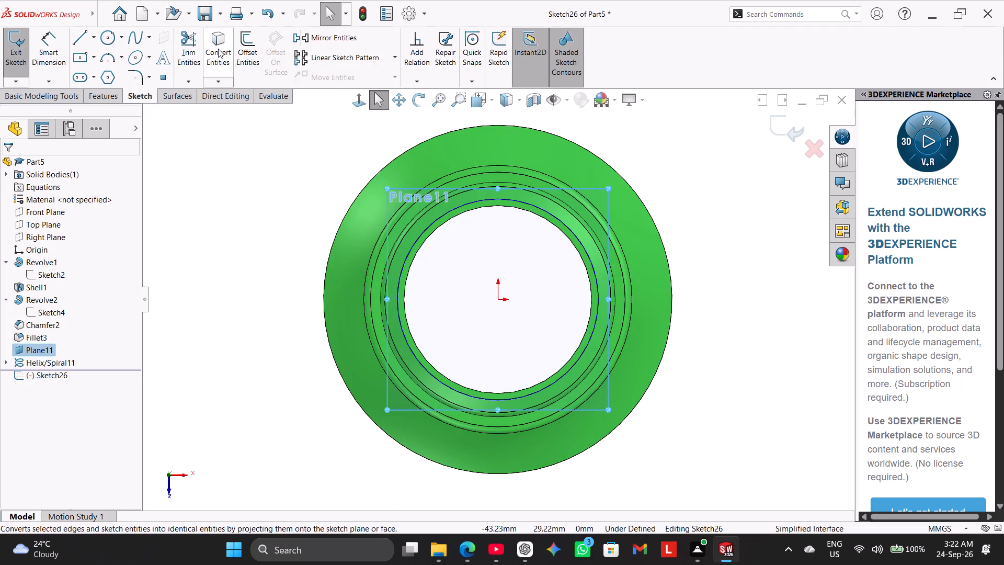
click(218, 49)
click(49, 204)
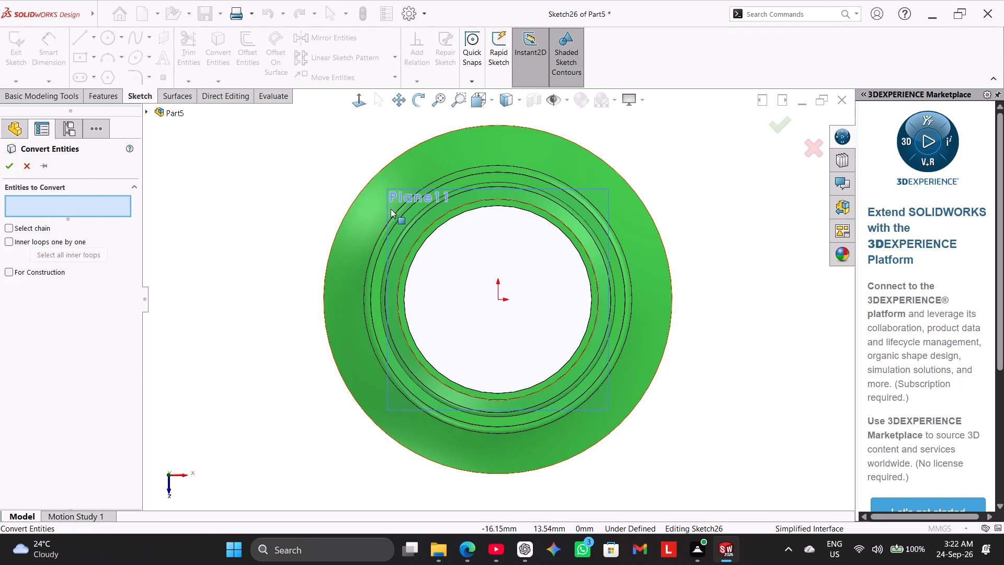
middle_drag(329, 232, 361, 220)
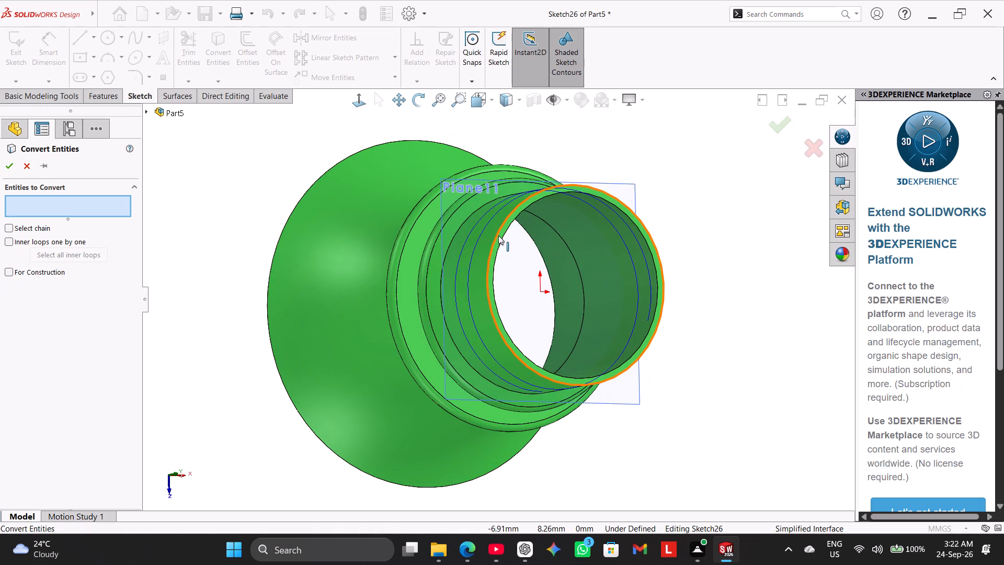
click(498, 235)
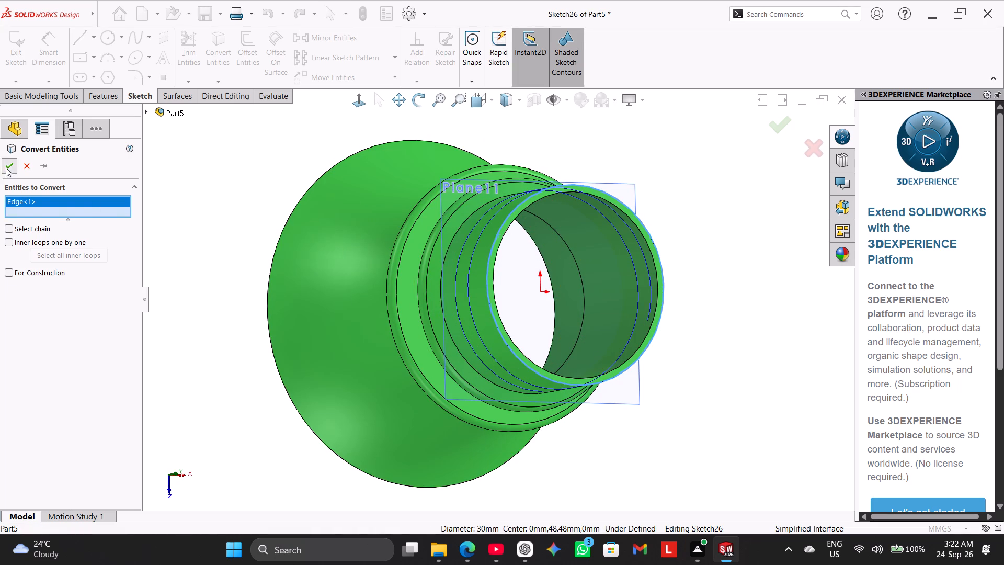
click(6, 167)
Start a constant-pitch helix from the second converted circle with 4 mm pitch and 0.1 revolutions.
middle_drag(263, 200, 243, 218)
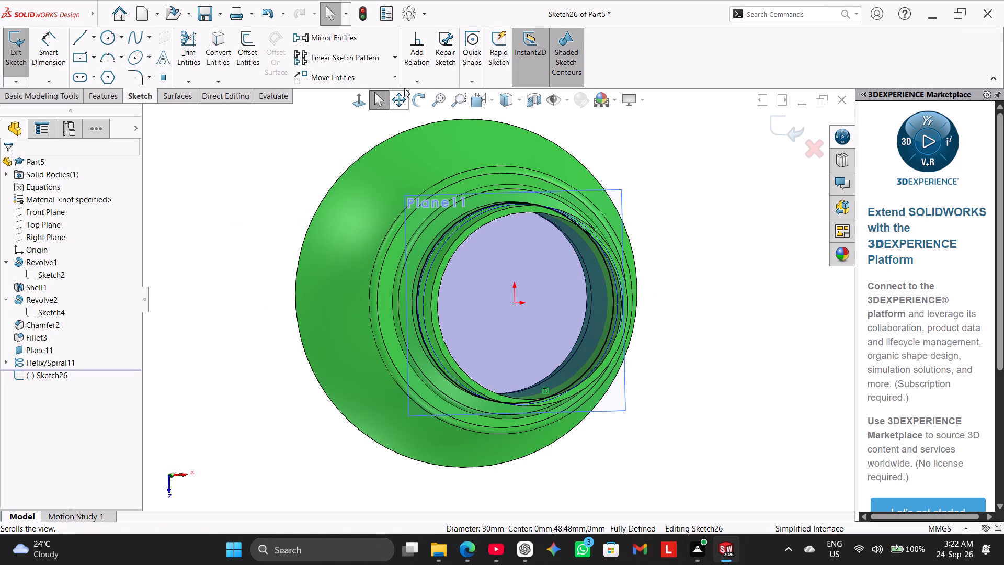
click(114, 99)
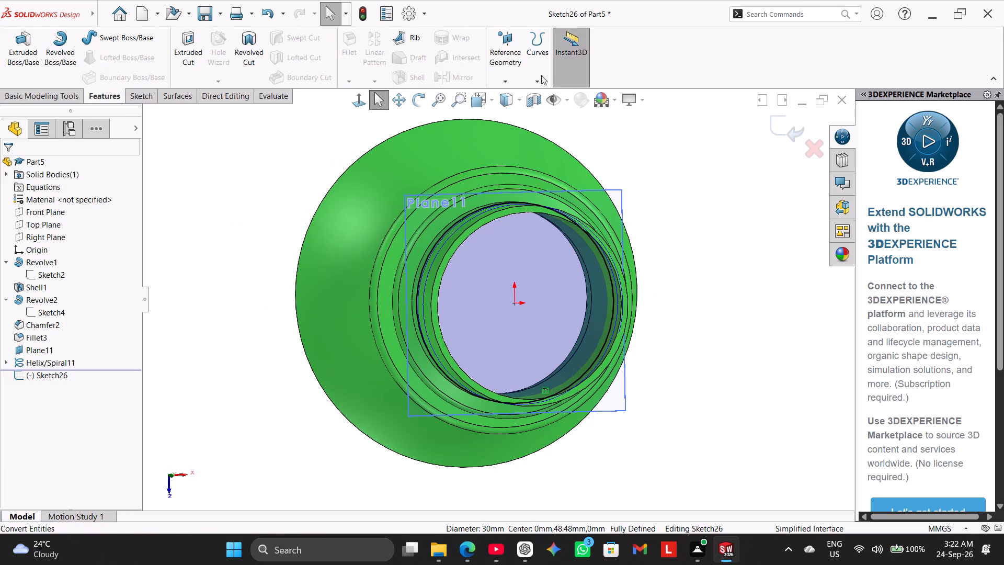
click(541, 75)
click(557, 106)
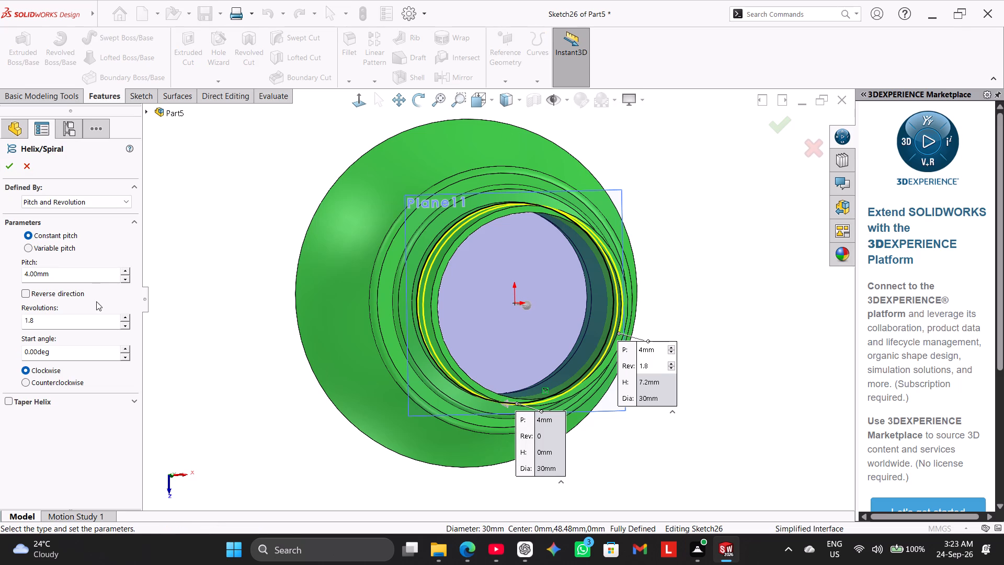
double_click(100, 322)
text(0.1)
key(Return)
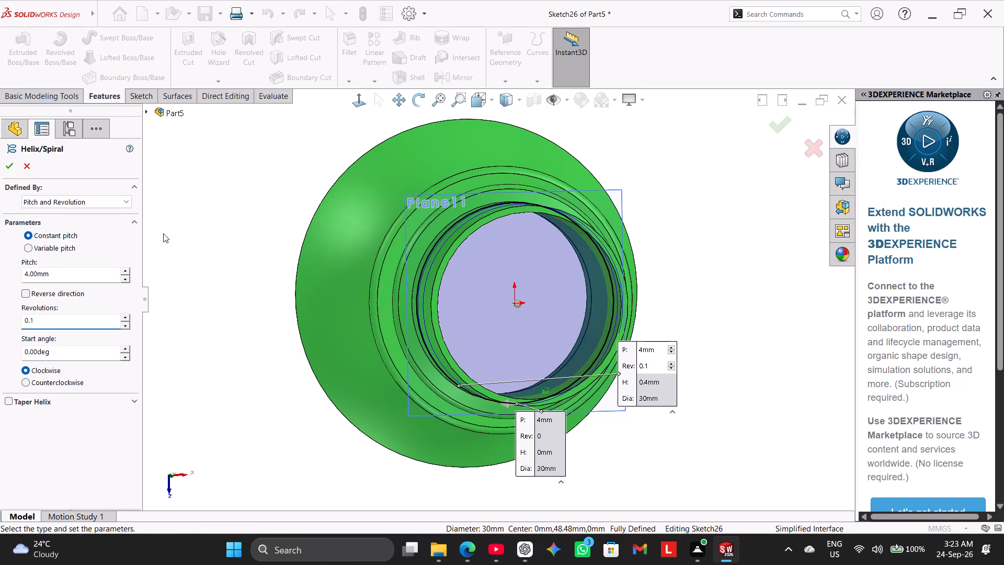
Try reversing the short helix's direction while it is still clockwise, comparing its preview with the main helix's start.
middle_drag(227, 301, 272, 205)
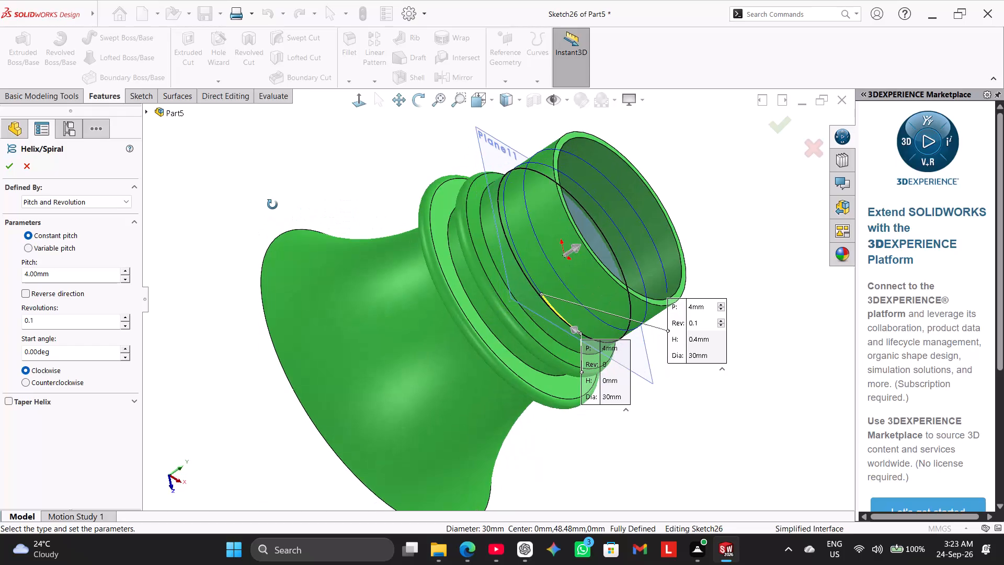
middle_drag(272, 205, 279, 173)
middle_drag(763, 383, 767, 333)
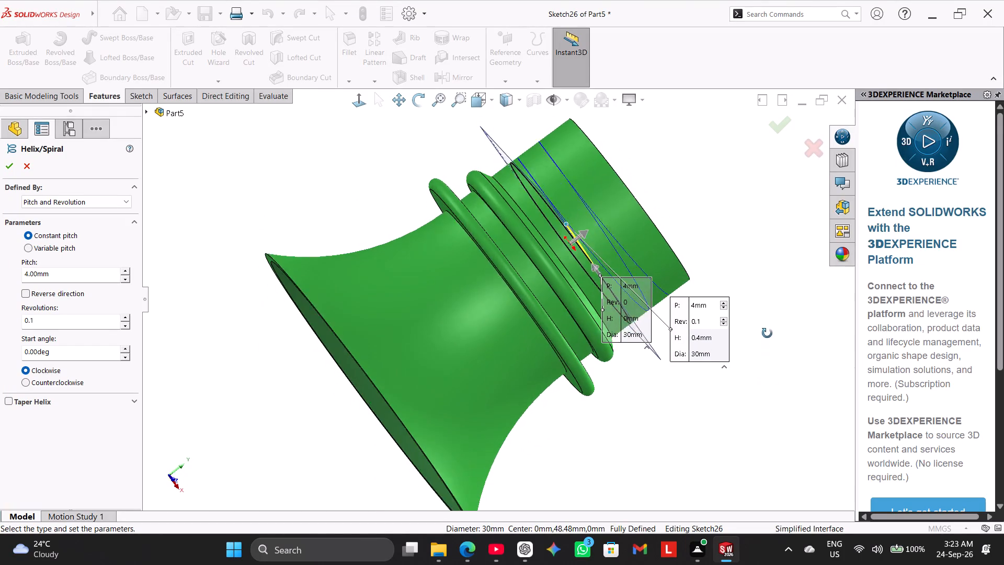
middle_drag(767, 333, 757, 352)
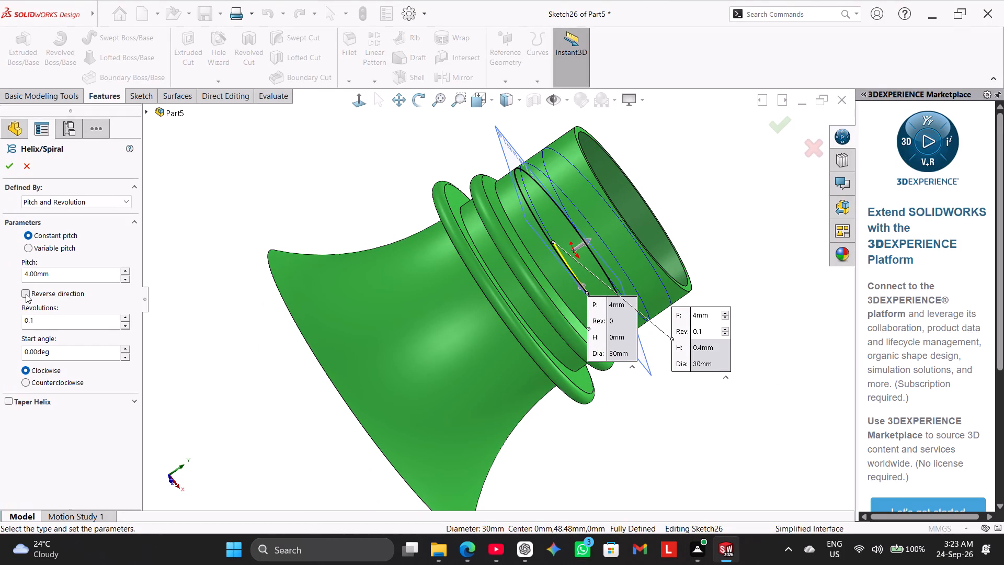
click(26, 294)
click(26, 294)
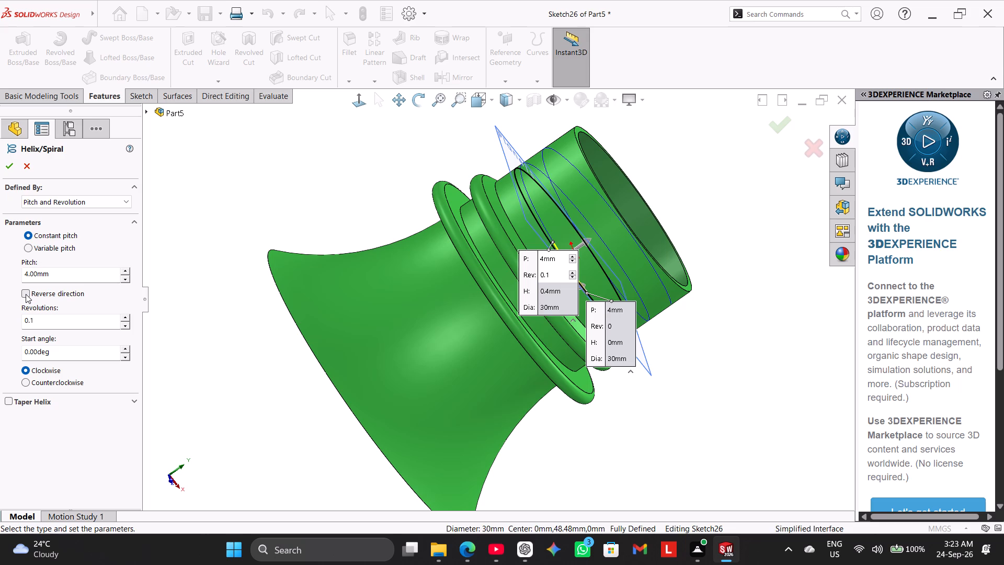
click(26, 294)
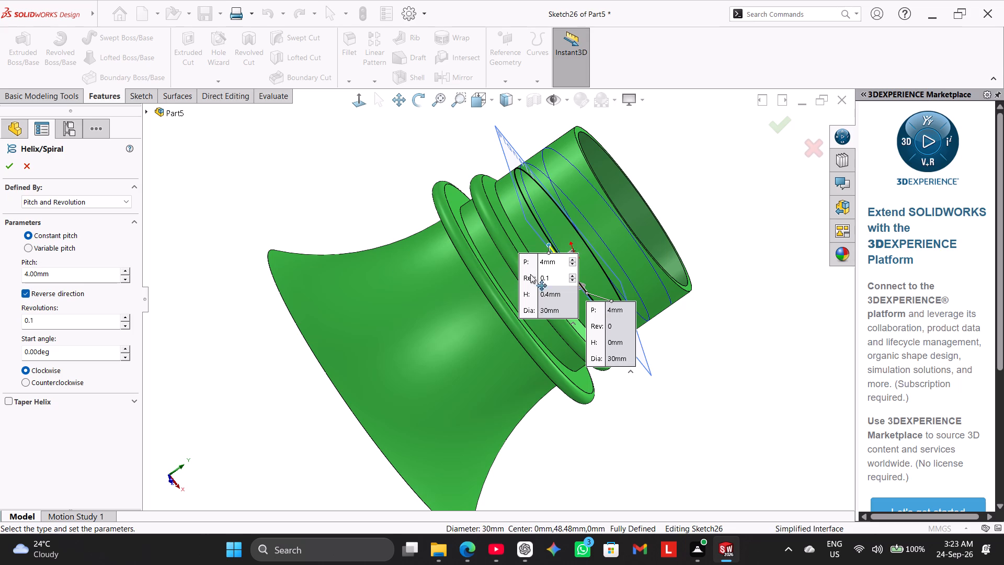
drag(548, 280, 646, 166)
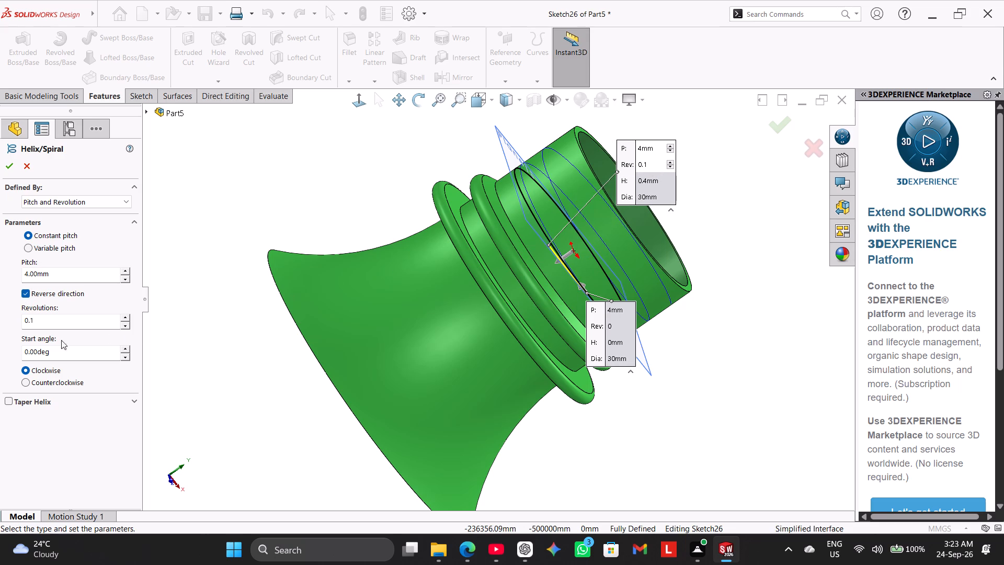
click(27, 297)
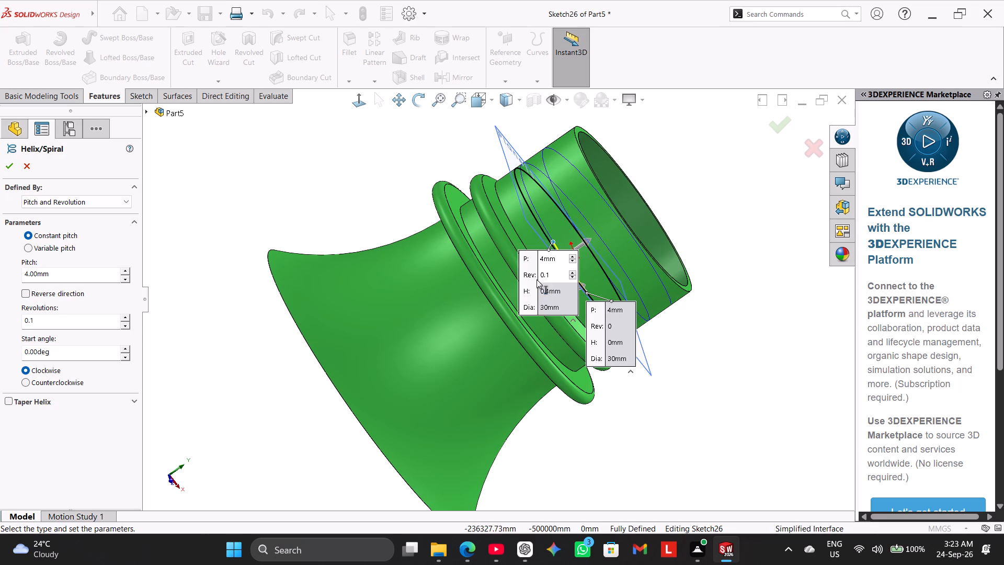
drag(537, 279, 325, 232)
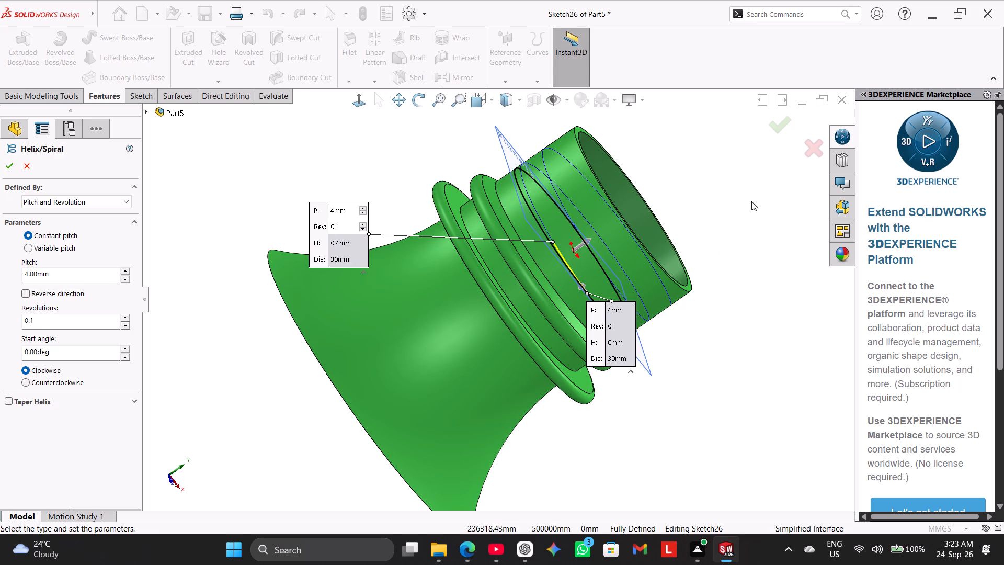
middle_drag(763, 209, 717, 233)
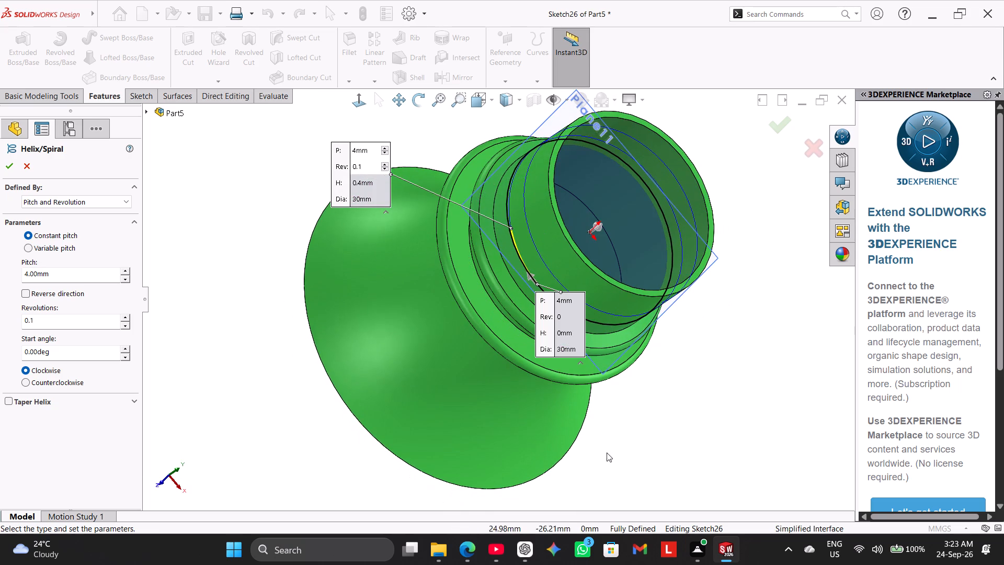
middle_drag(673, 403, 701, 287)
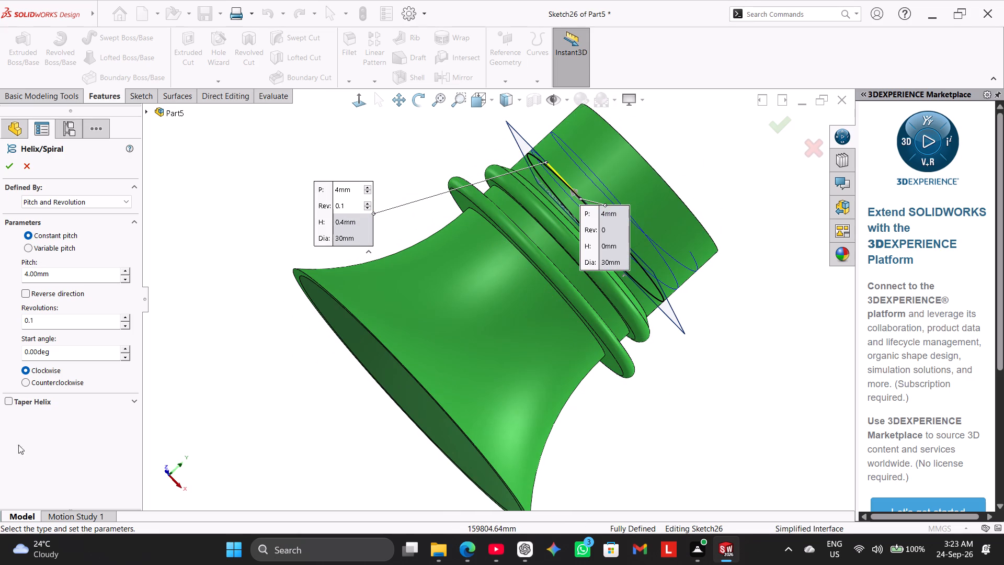
Make the short helix counterclockwise and reverse its direction so it runs away from the rim.
click(33, 382)
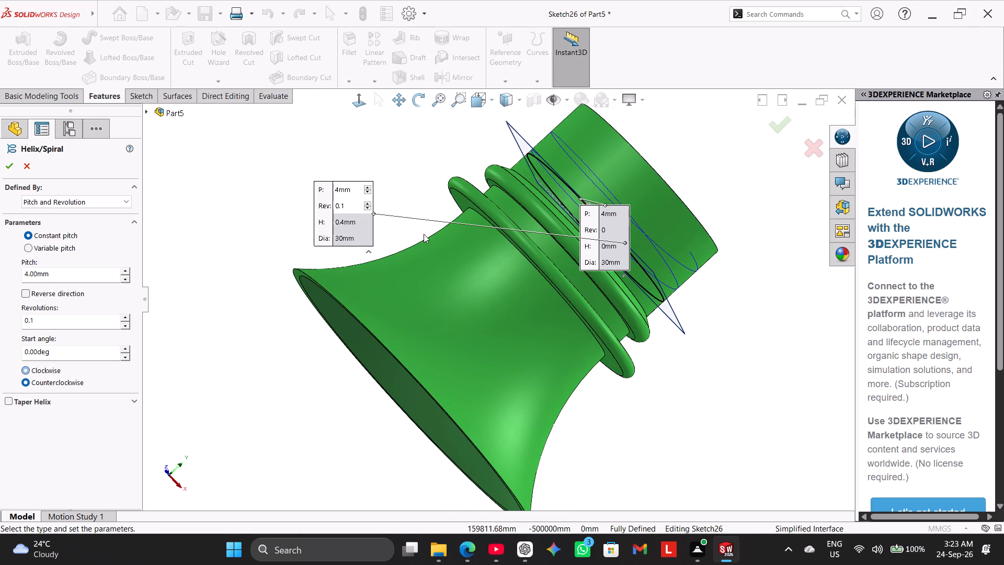
middle_drag(661, 127, 621, 165)
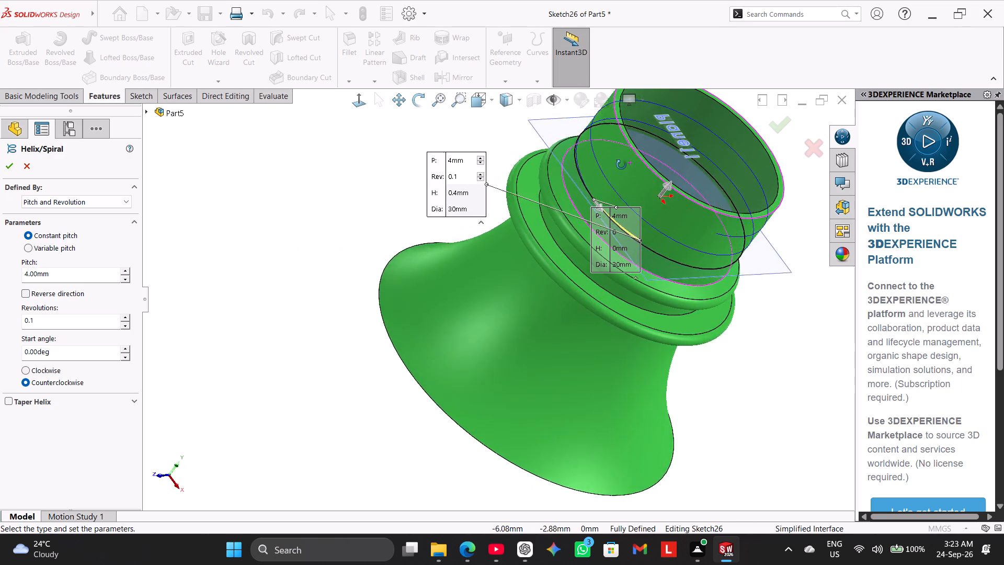
middle_drag(621, 165, 607, 148)
scroll(652, 234, down, 4)
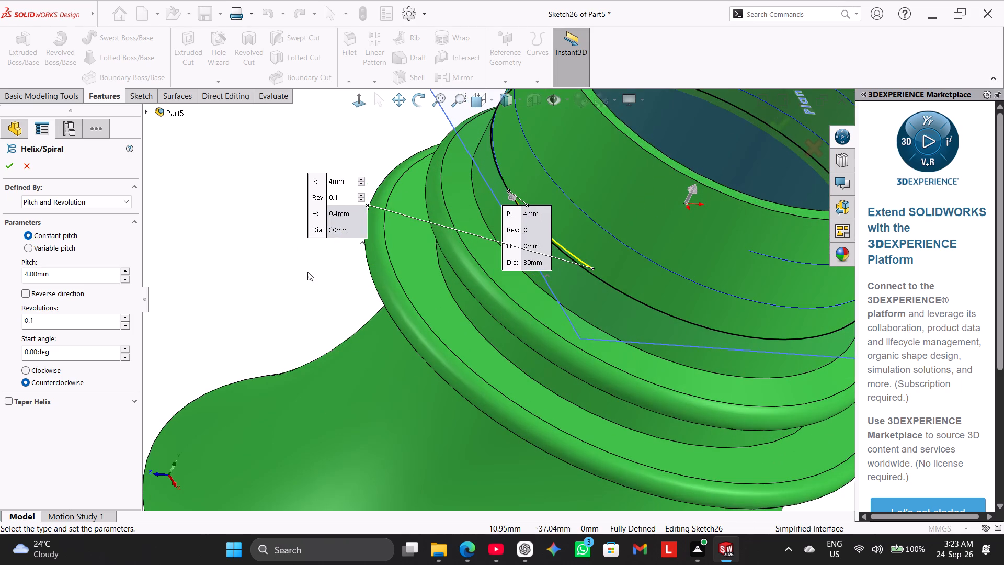
middle_drag(309, 272, 334, 246)
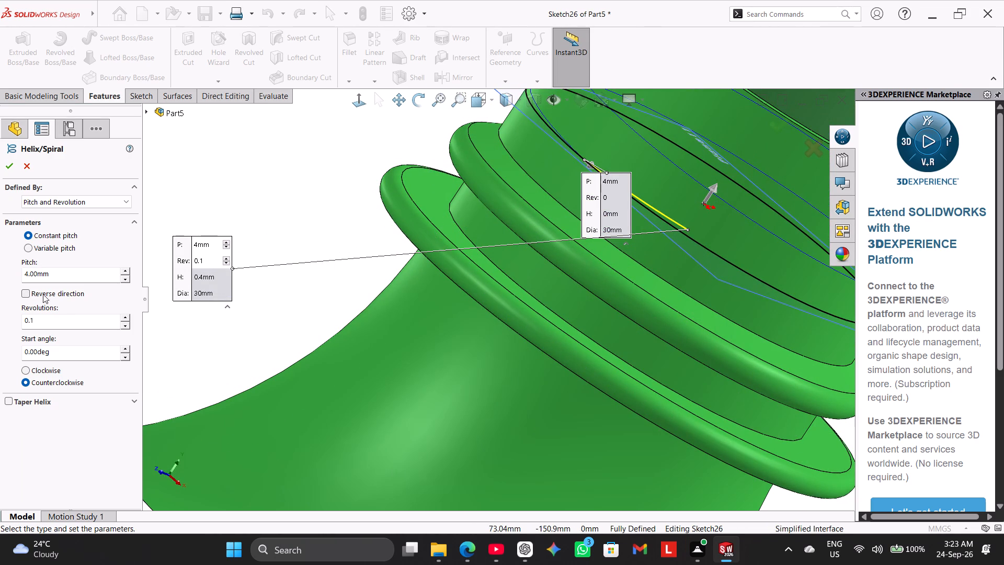
click(23, 292)
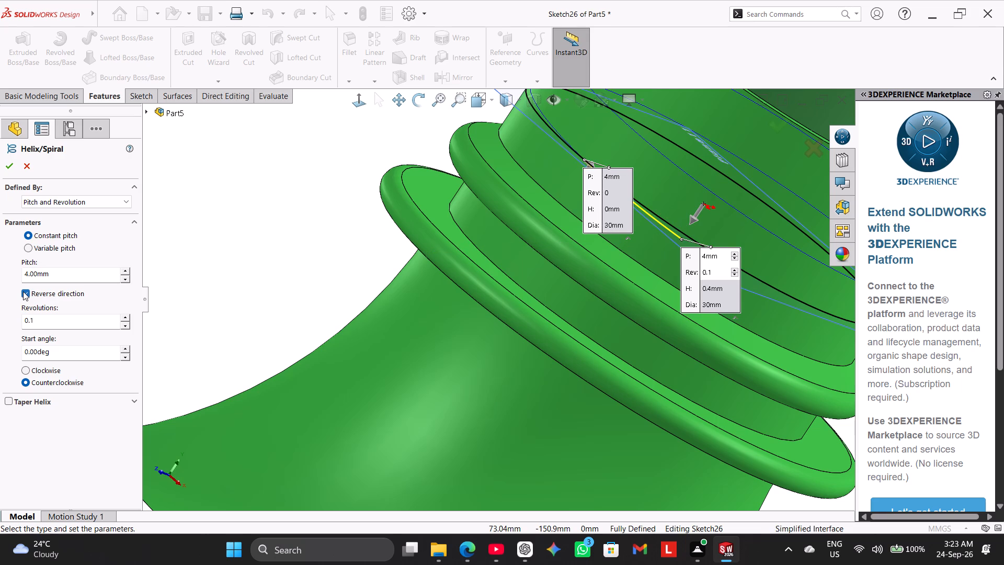
Taper the short helix inward at 80°, keeping its 0° start angle, and create it.
double_click(54, 353)
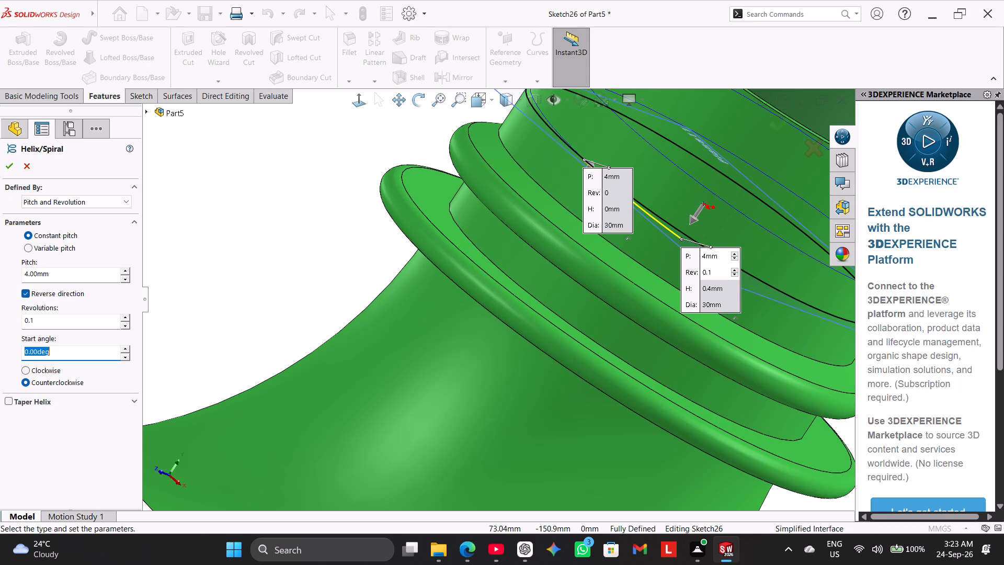
click(54, 353)
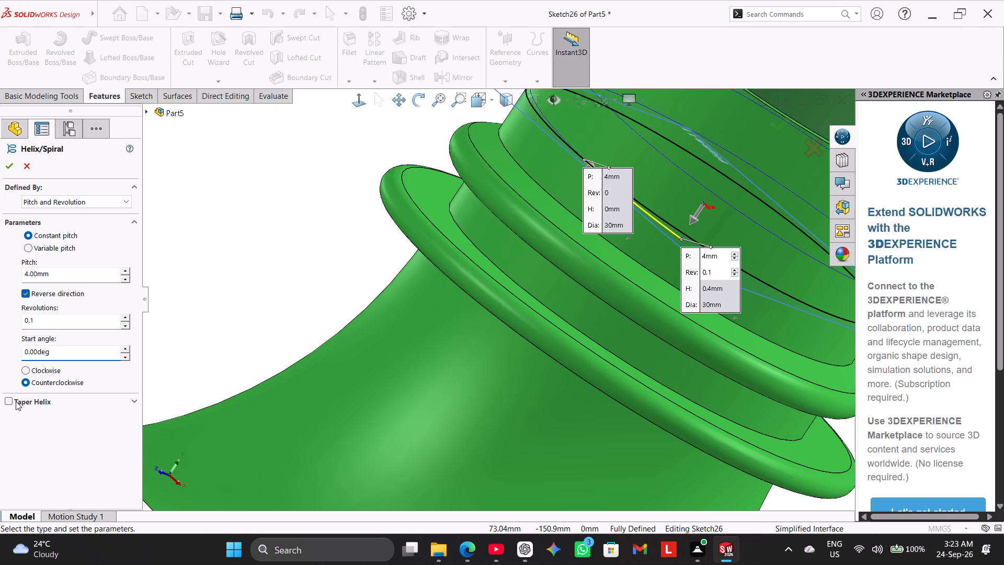
click(13, 401)
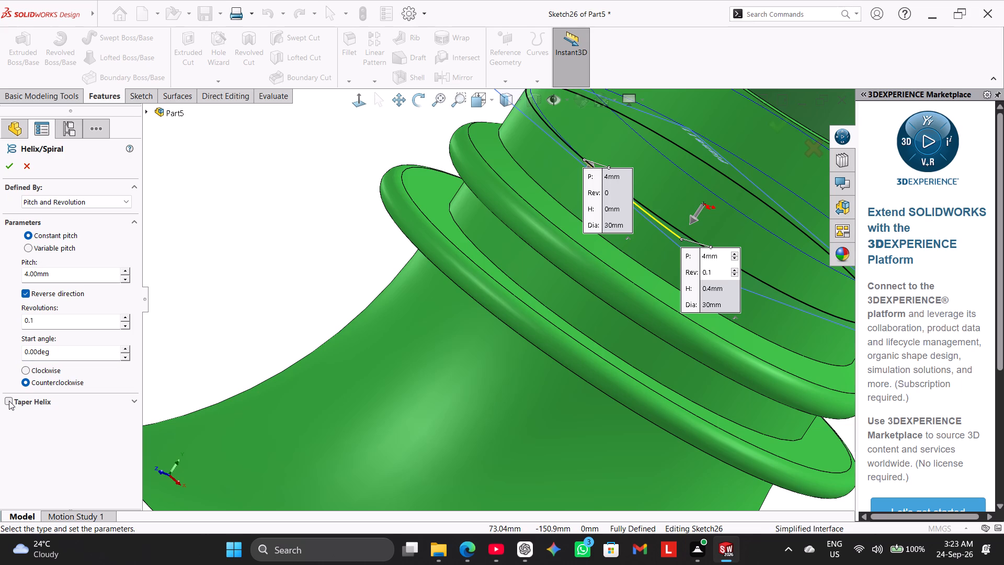
click(9, 401)
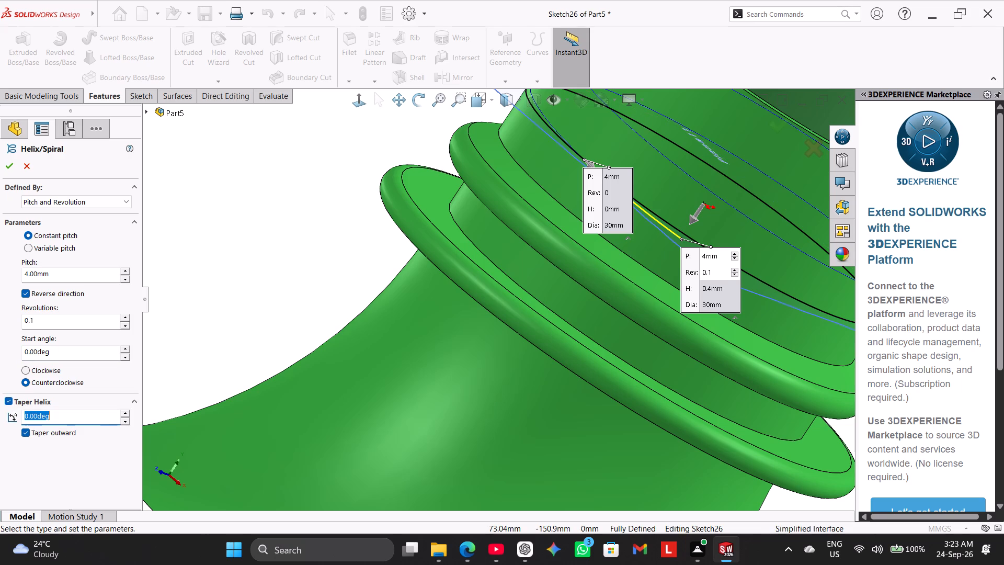
text(80)
key(Return)
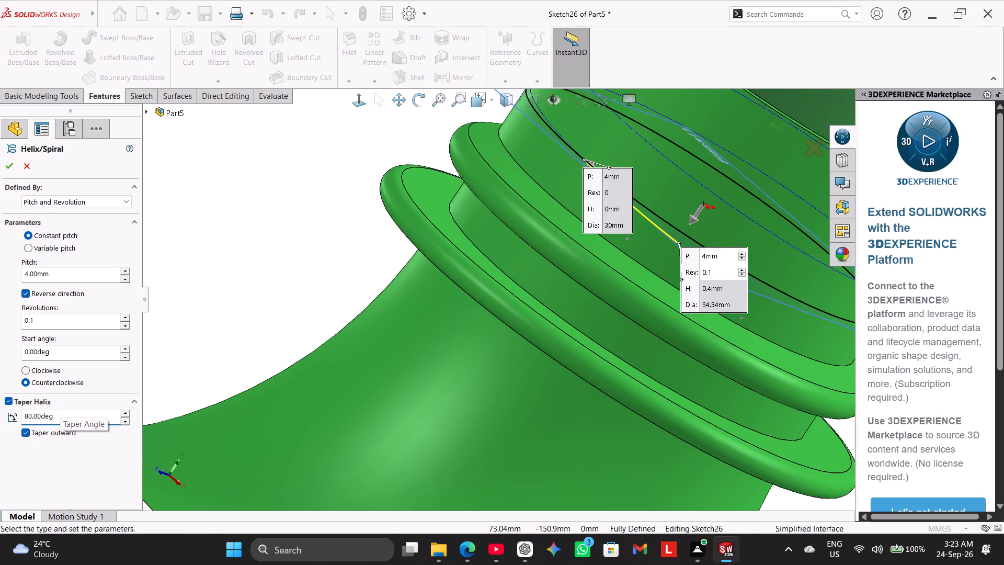
click(27, 433)
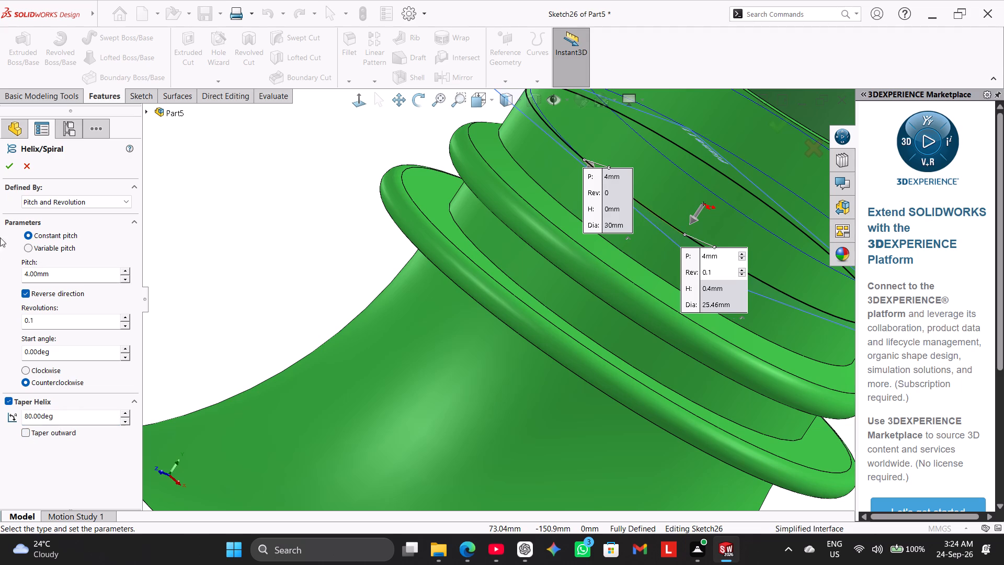
click(6, 166)
click(267, 278)
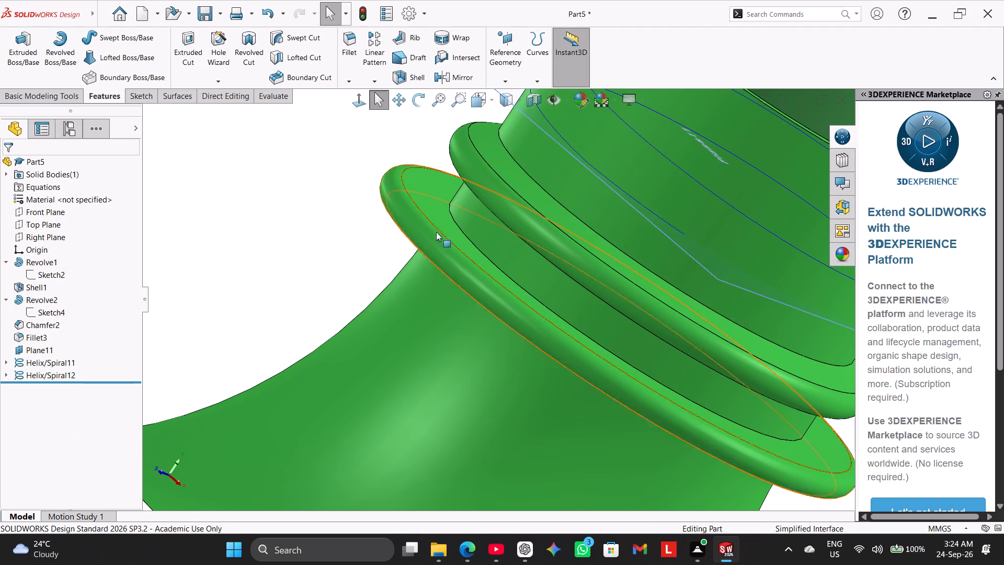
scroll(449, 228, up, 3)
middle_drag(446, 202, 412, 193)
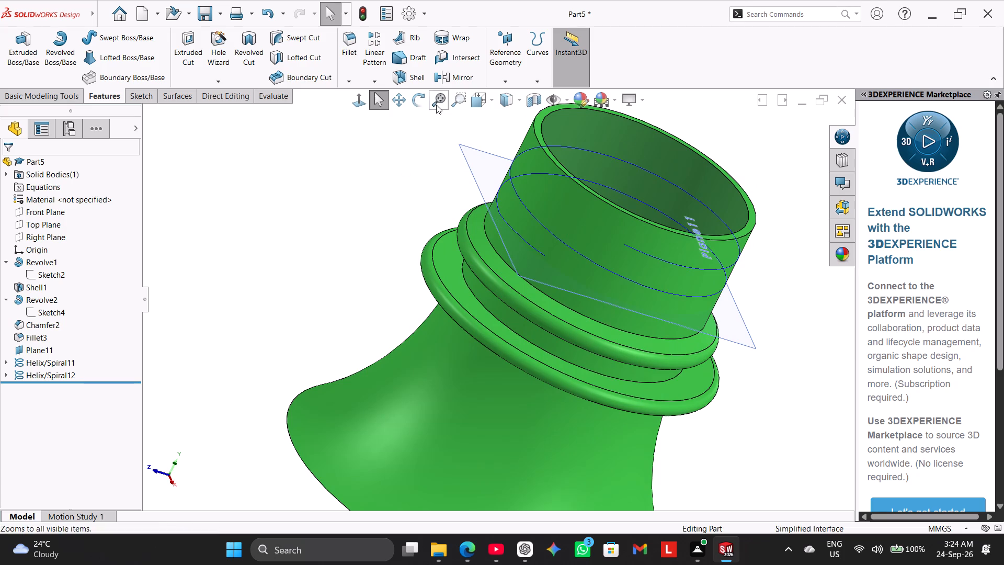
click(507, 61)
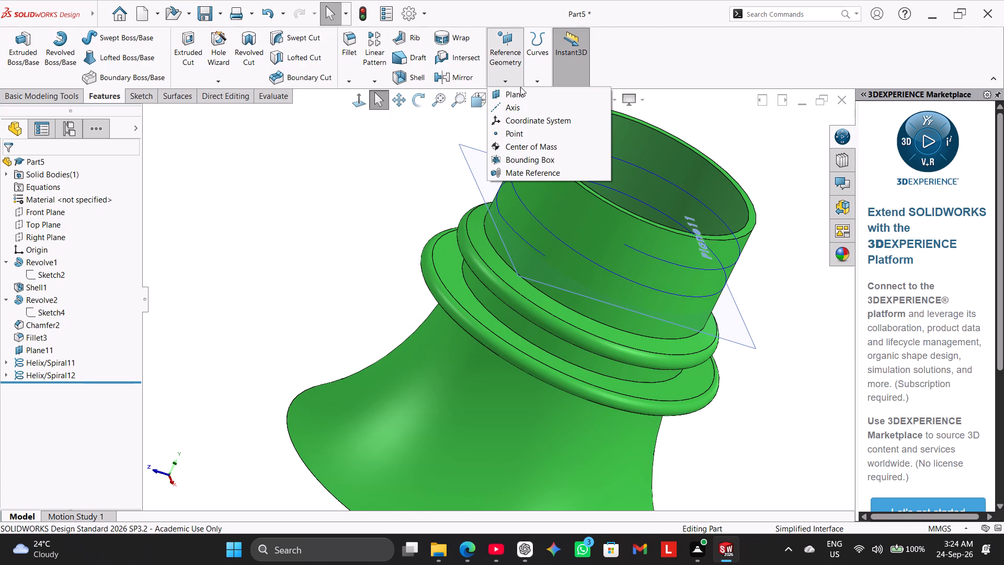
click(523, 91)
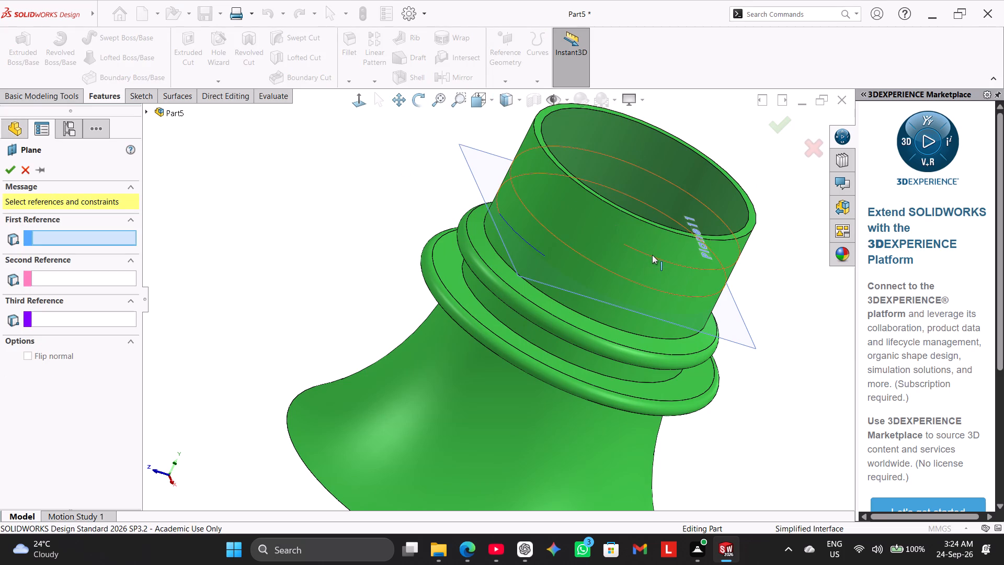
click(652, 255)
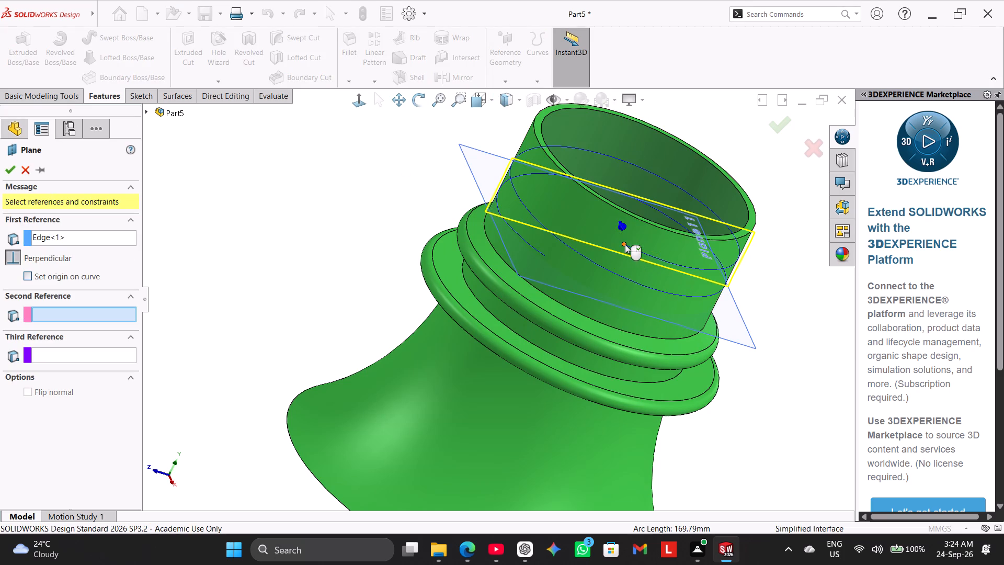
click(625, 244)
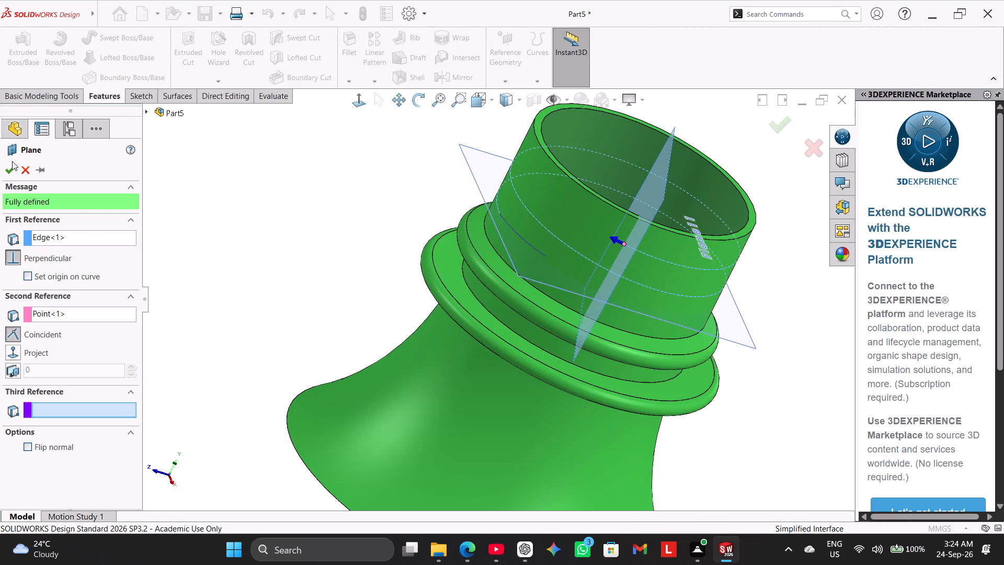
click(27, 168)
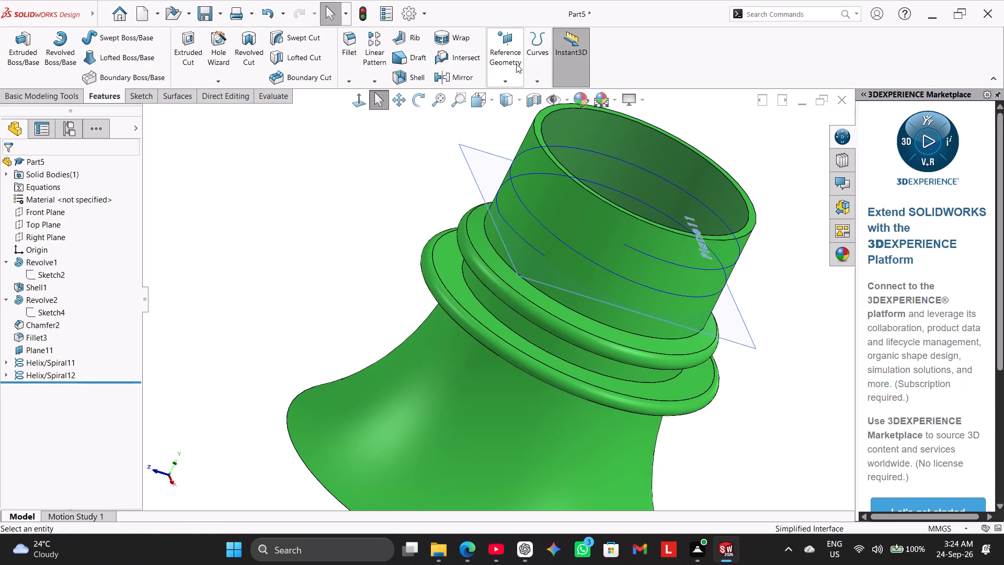
Create a reference plane parallel to the neck's rim face and coincident with the main helix's free endpoint near the rim.
click(516, 64)
click(528, 91)
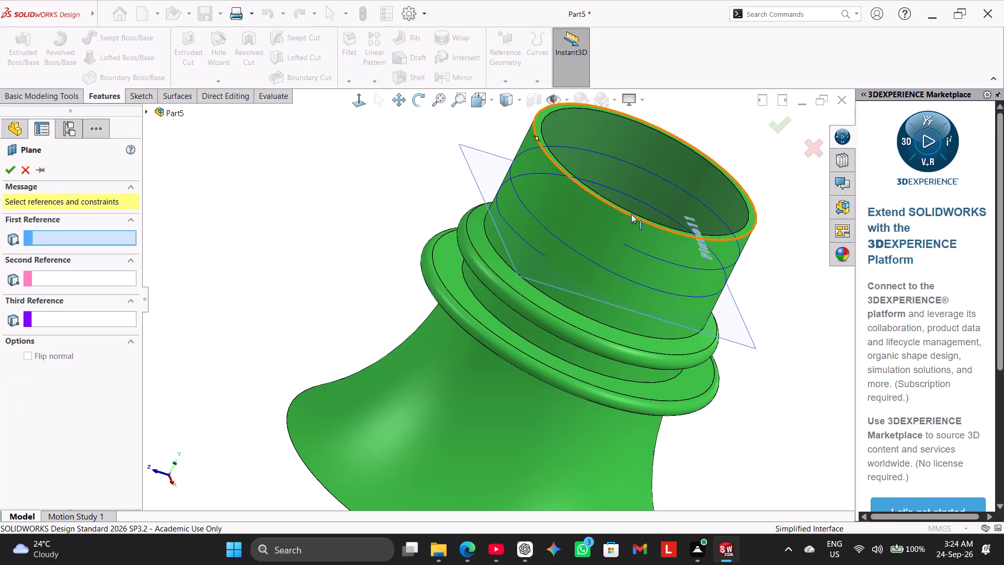
middle_drag(641, 180, 617, 256)
scroll(602, 266, down, 1)
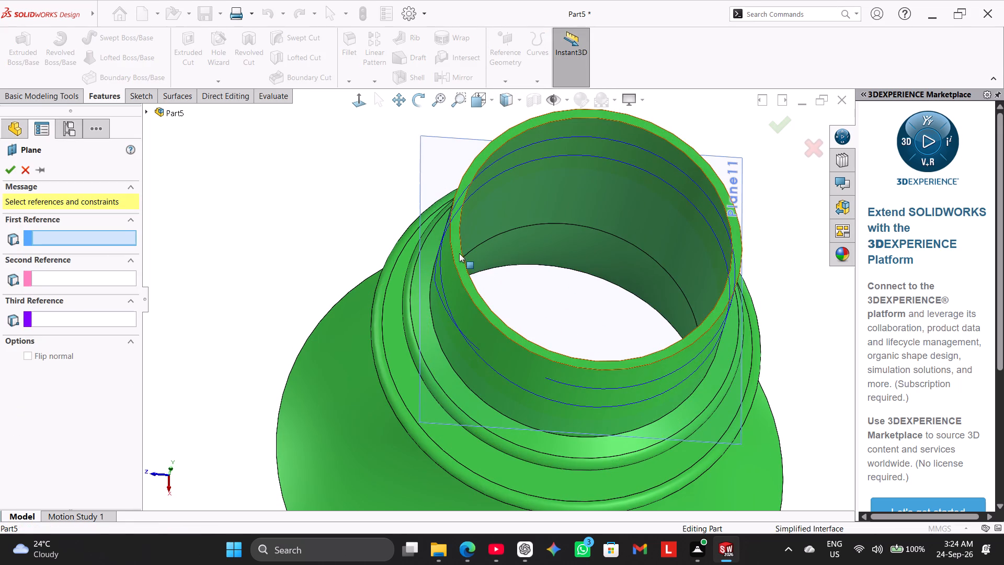
click(458, 253)
middle_drag(554, 281, 588, 213)
scroll(646, 221, up, 2)
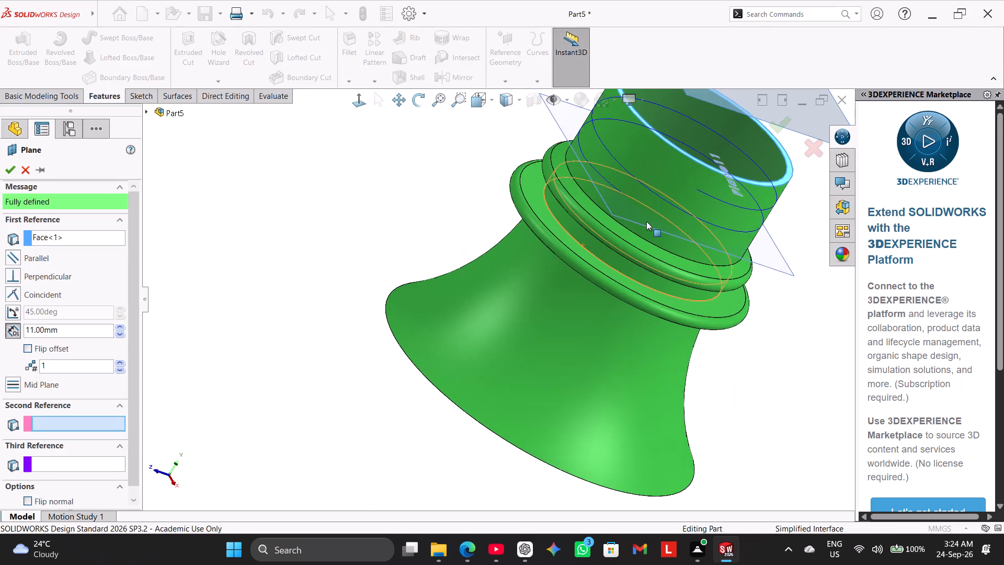
scroll(687, 207, down, 3)
click(669, 194)
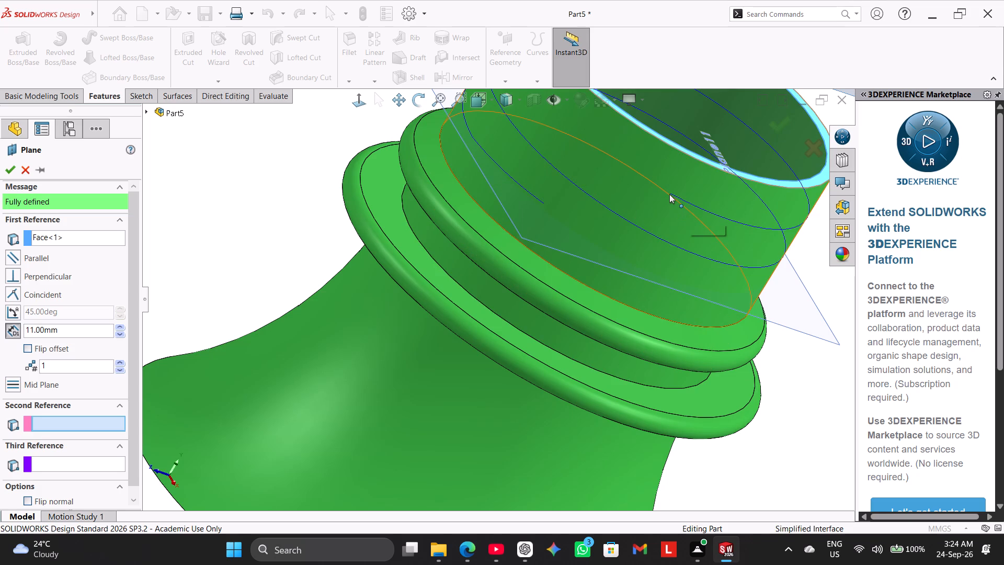
scroll(668, 197, up, 3)
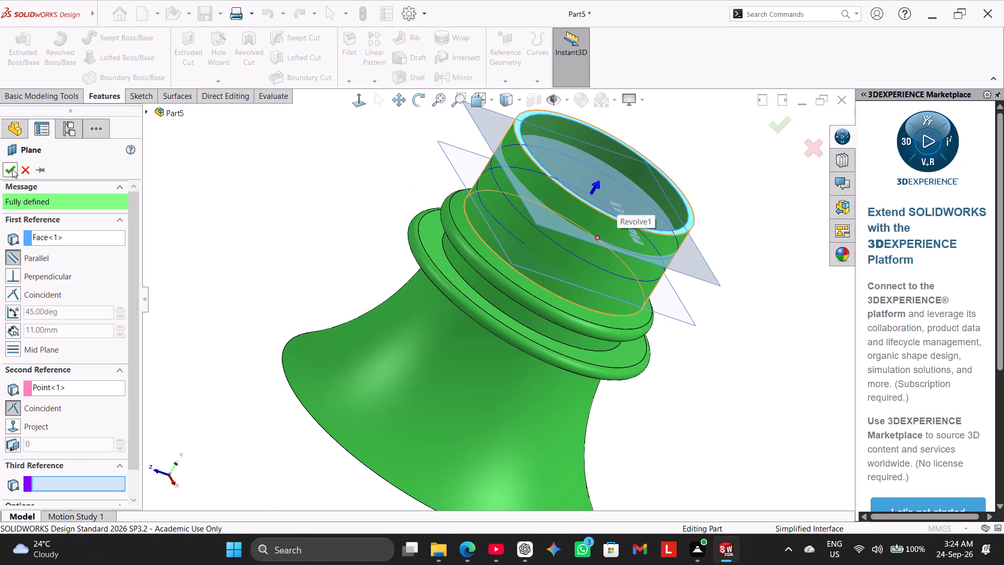
click(12, 168)
click(270, 186)
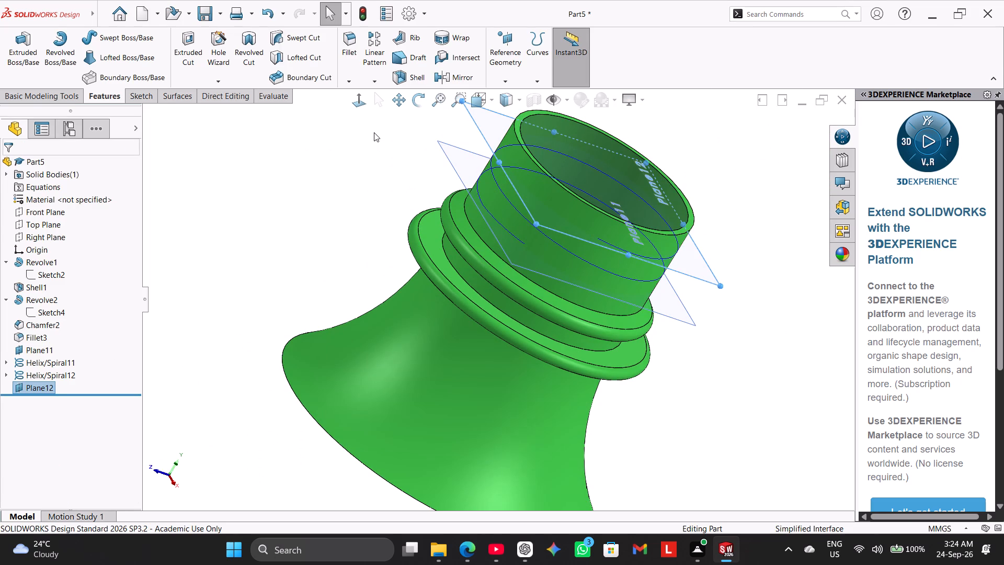
Sketch on the new plane and convert the rim's 30 mm outer circular edge into it.
right_click(495, 131)
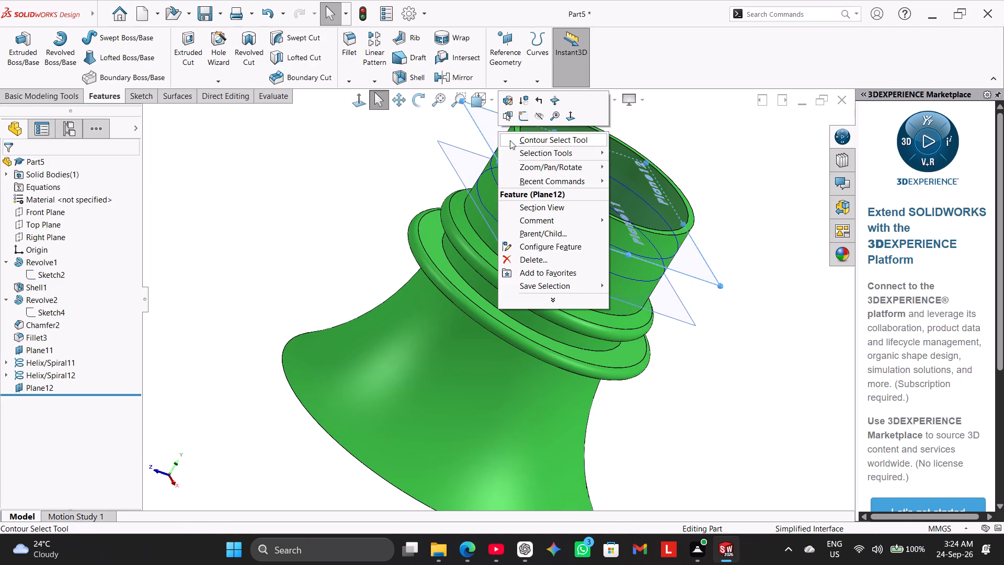
click(519, 118)
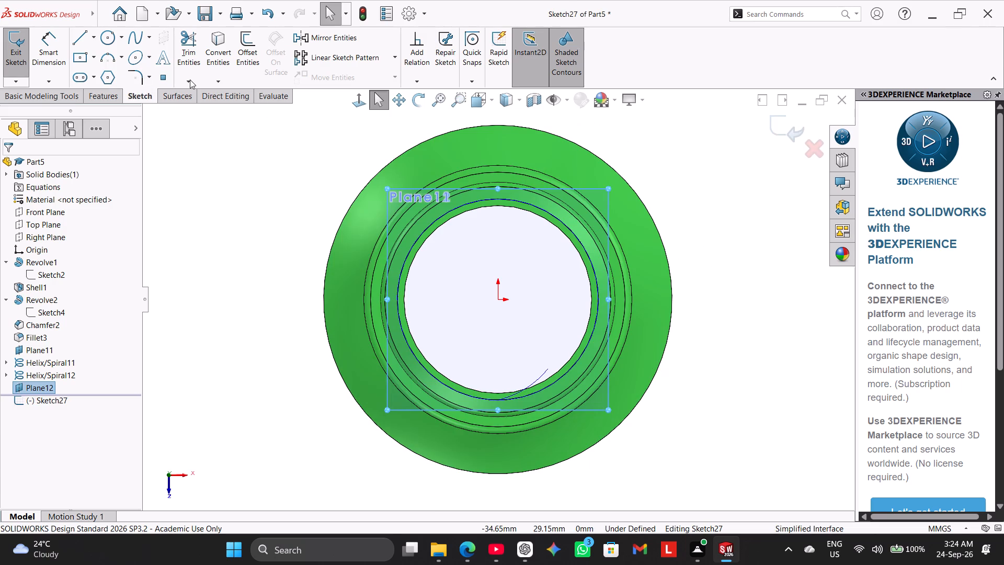
click(216, 52)
middle_drag(349, 192, 371, 183)
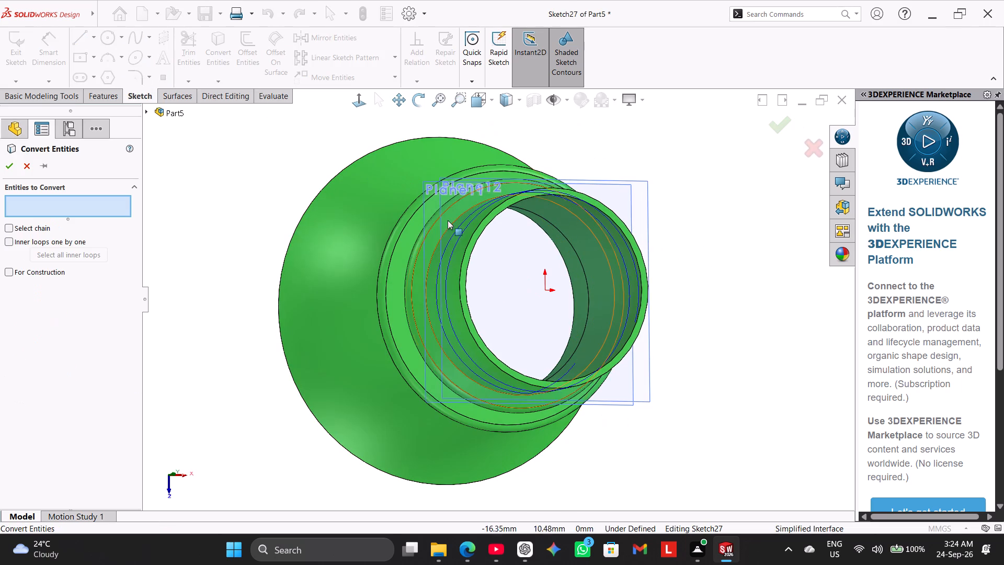
click(467, 239)
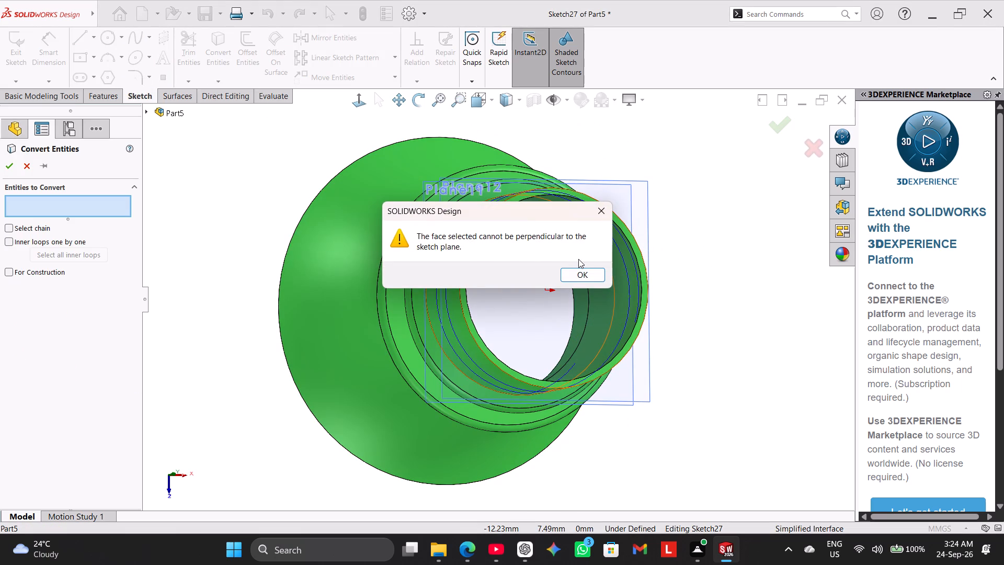
click(603, 214)
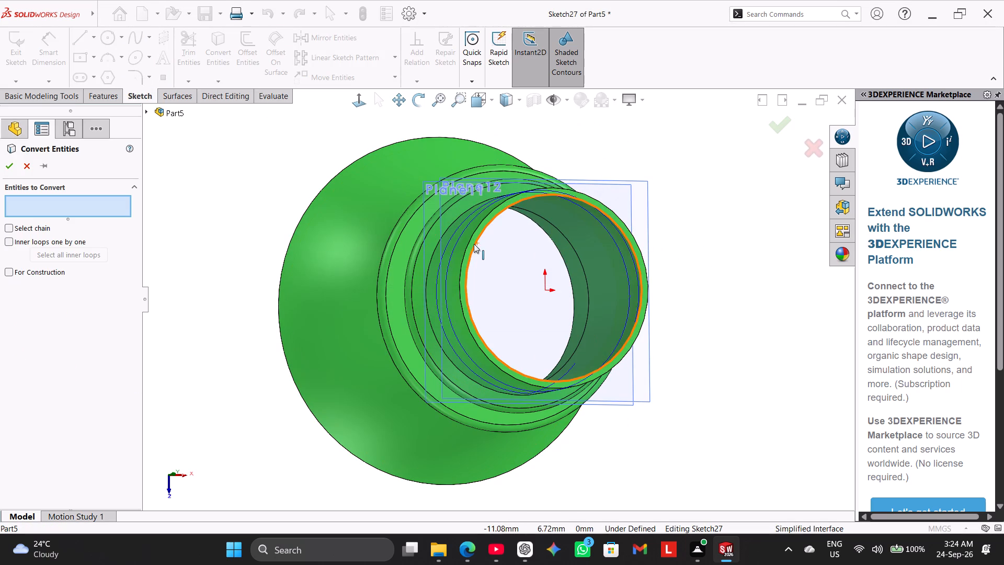
middle_drag(515, 241, 541, 238)
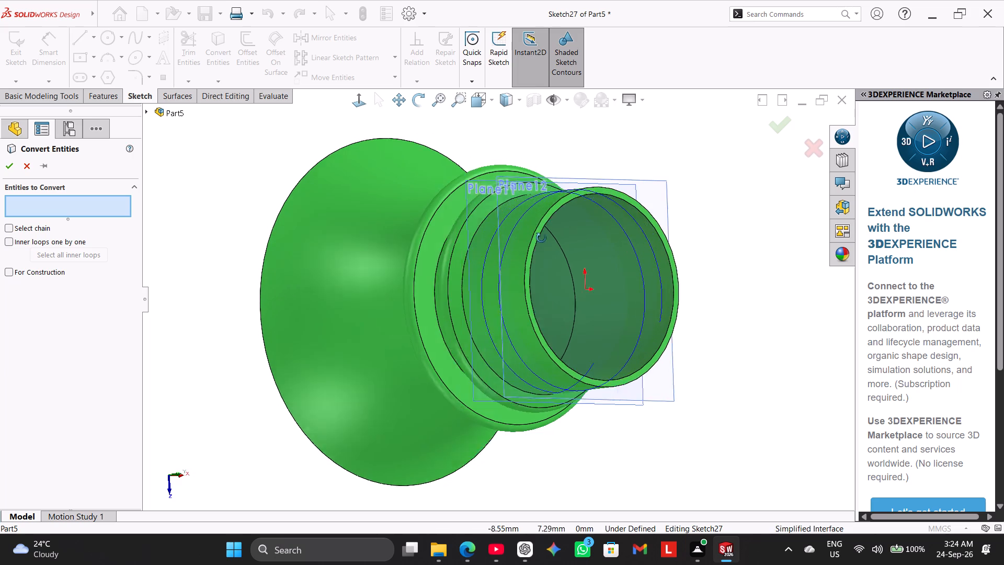
middle_drag(541, 238, 549, 236)
click(560, 258)
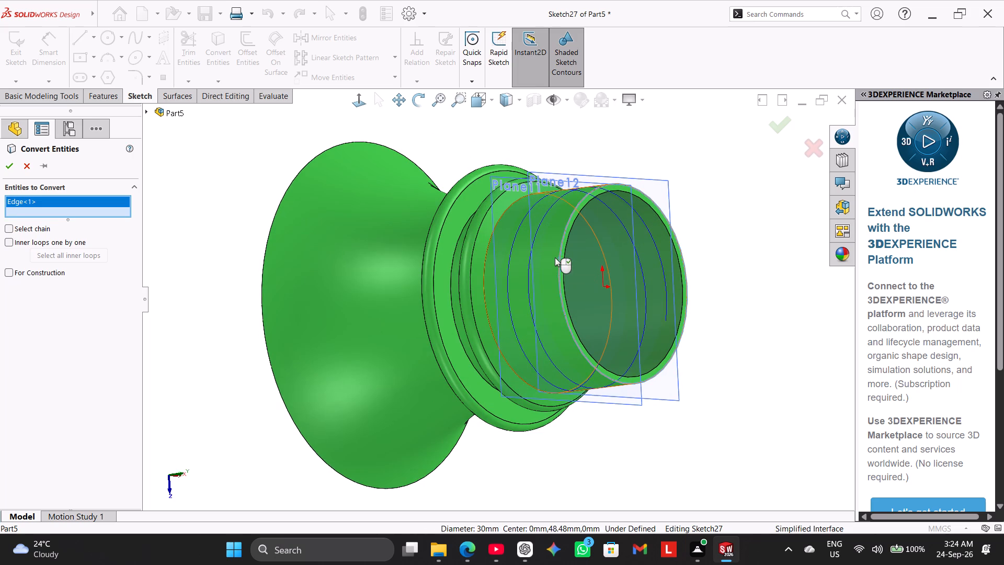
middle_drag(418, 236, 424, 220)
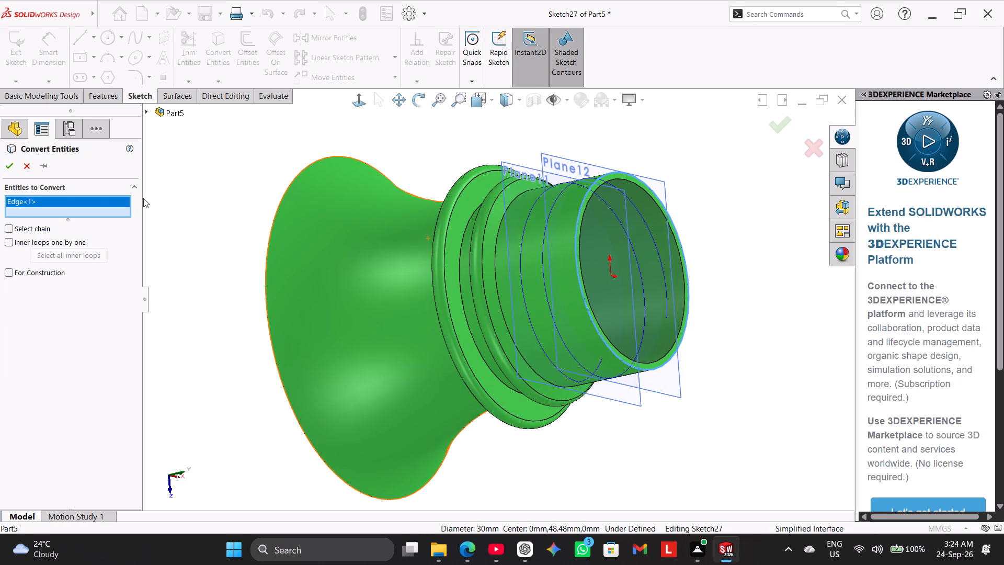
click(9, 169)
Create a clockwise lead-out helix from the converted circle: 4 mm pitch, 0.1 revolutions, 72° start angle, 80° inward taper, reverse direction off.
middle_drag(715, 175, 698, 195)
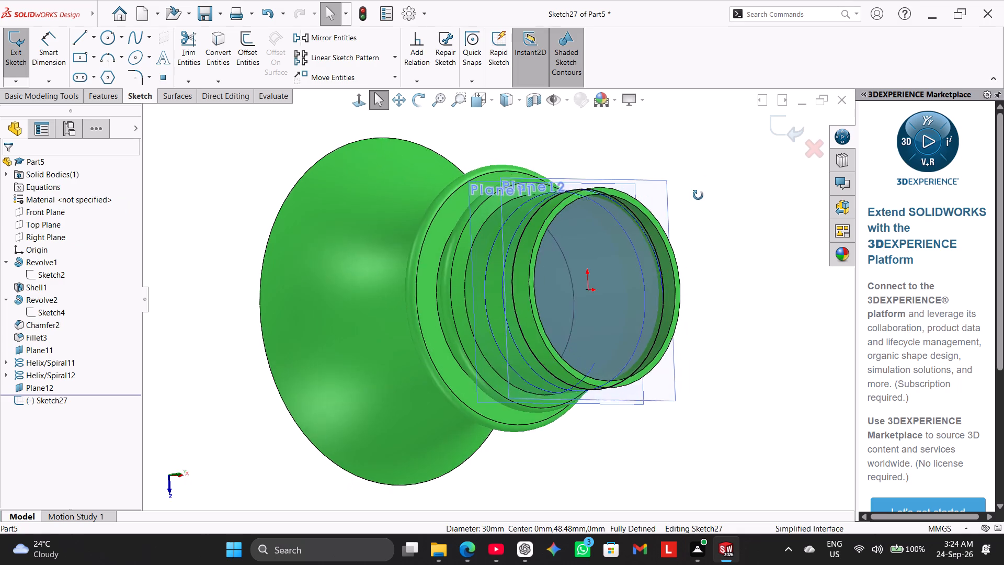
middle_drag(698, 195, 599, 207)
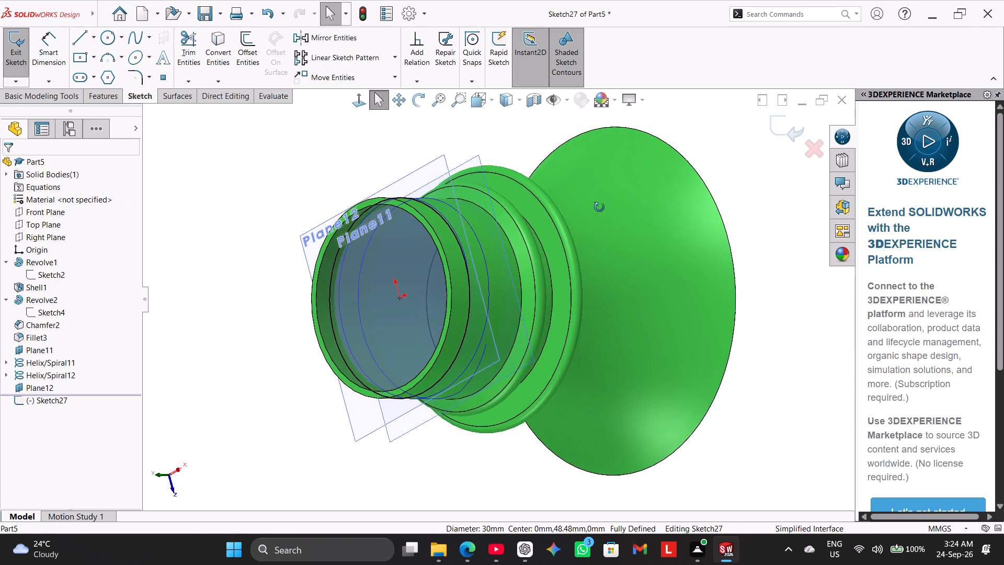
middle_drag(599, 207, 669, 199)
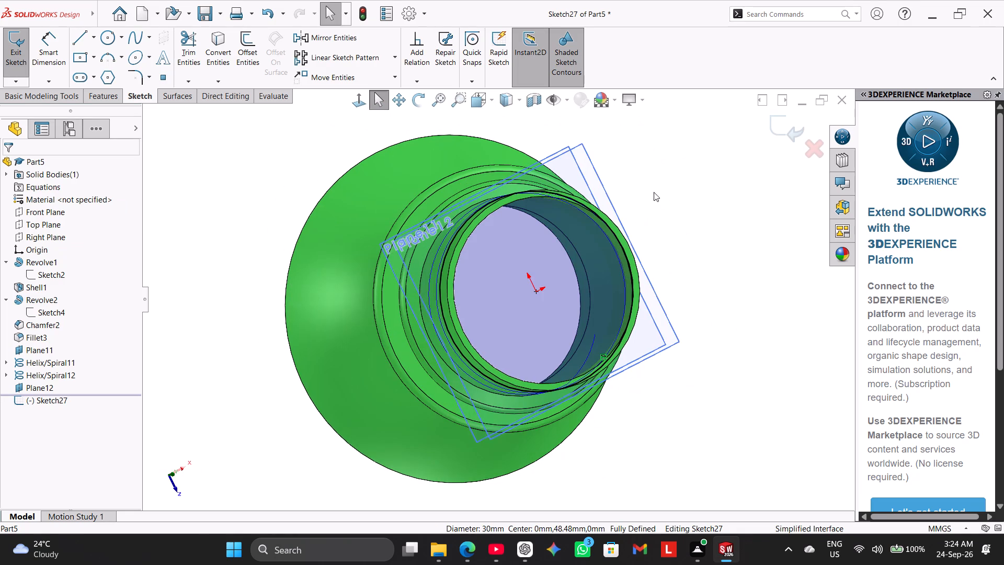
click(98, 92)
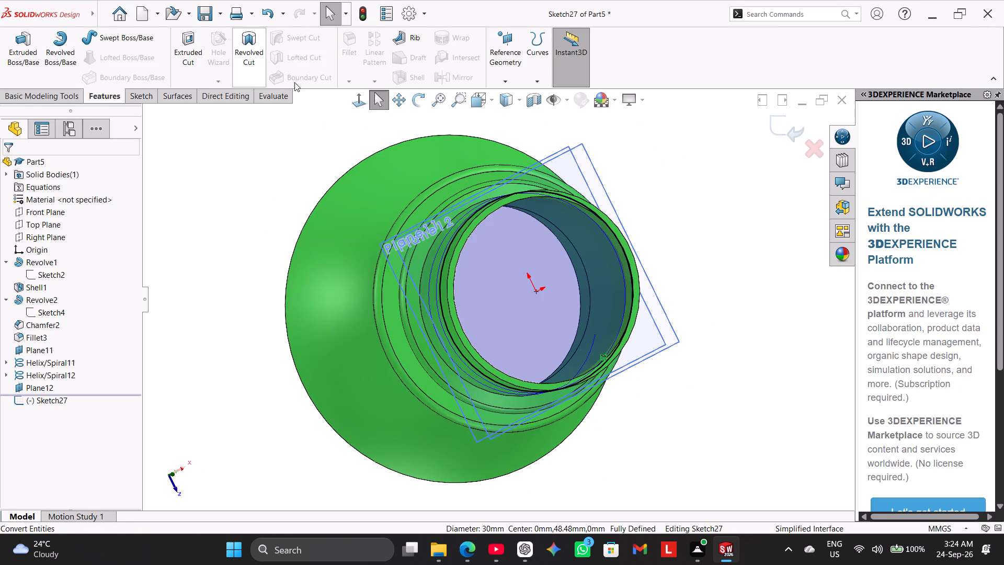
click(542, 78)
click(560, 110)
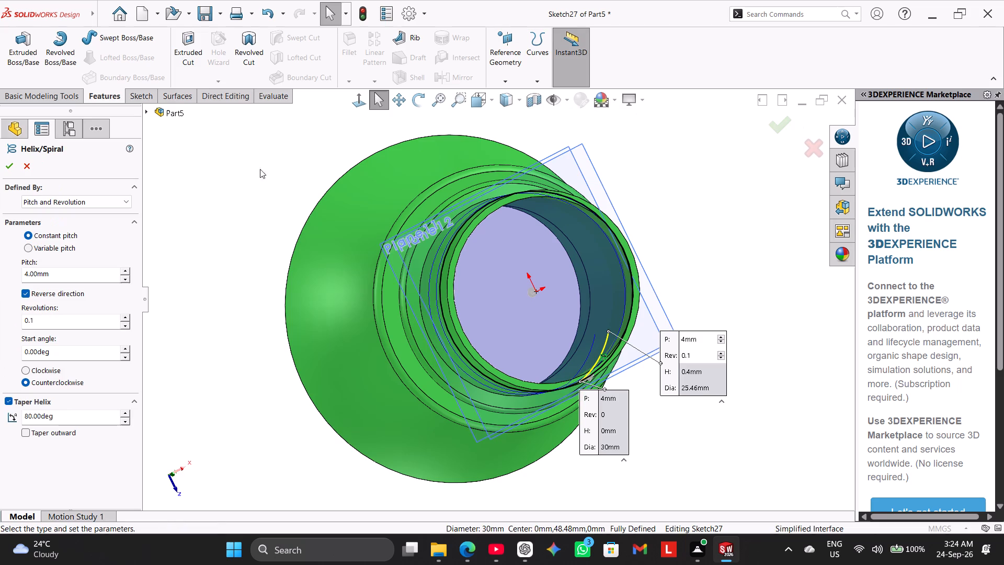
double_click(71, 348)
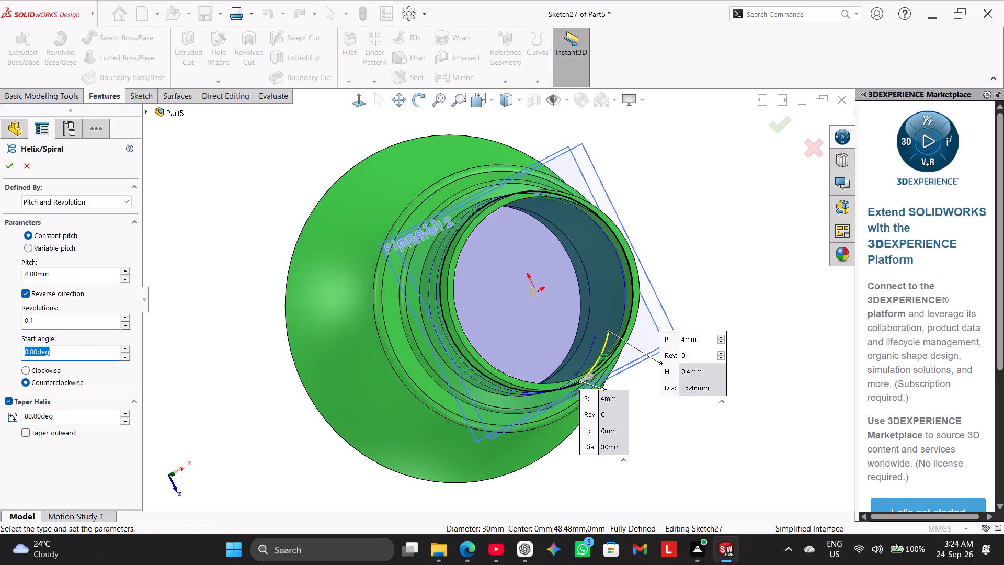
text(72)
key(Return)
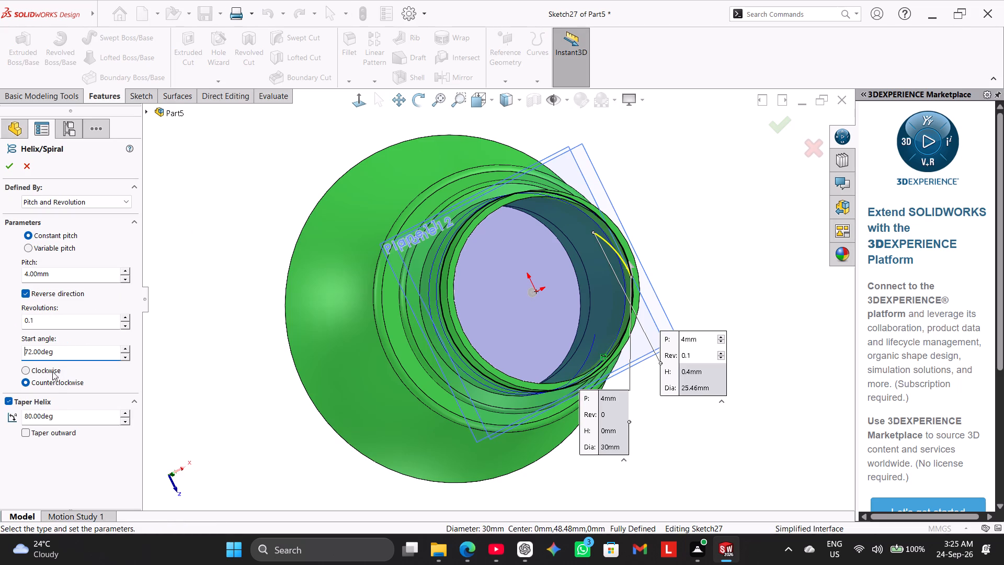
click(49, 370)
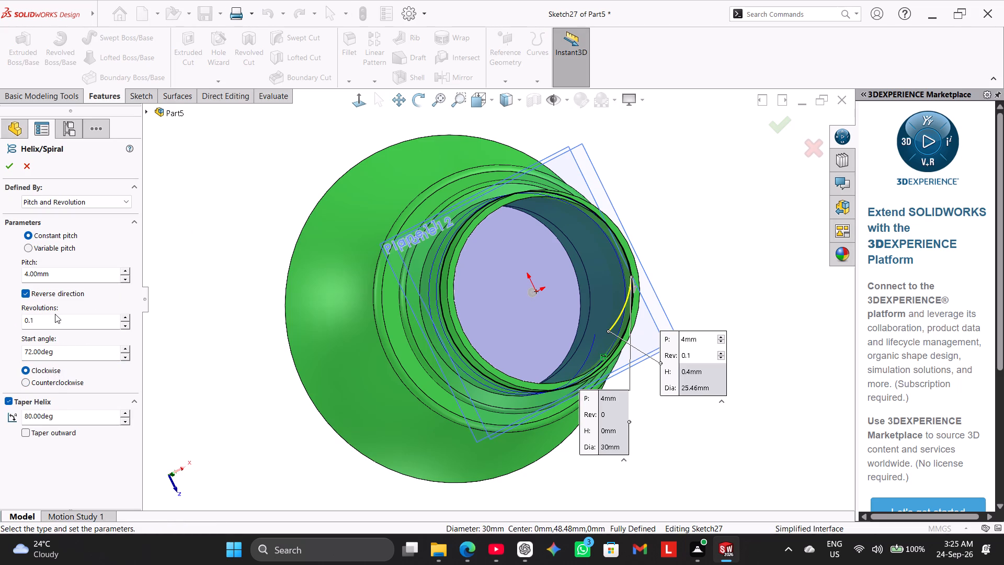
click(24, 293)
click(8, 169)
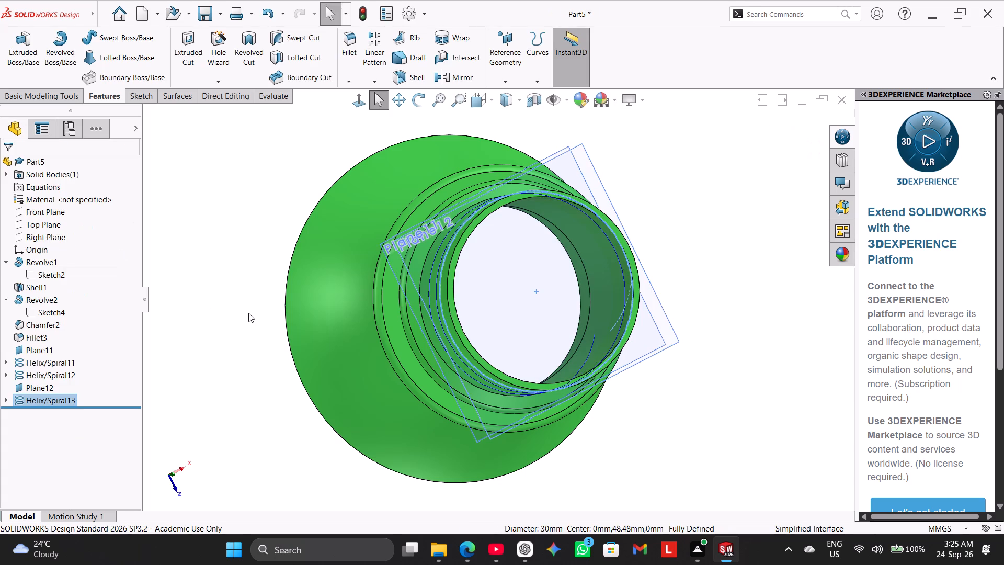
Hide the two helix reference planes, Plane12 and Plane11.
middle_drag(248, 312, 229, 254)
click(229, 254)
middle_drag(231, 248, 276, 145)
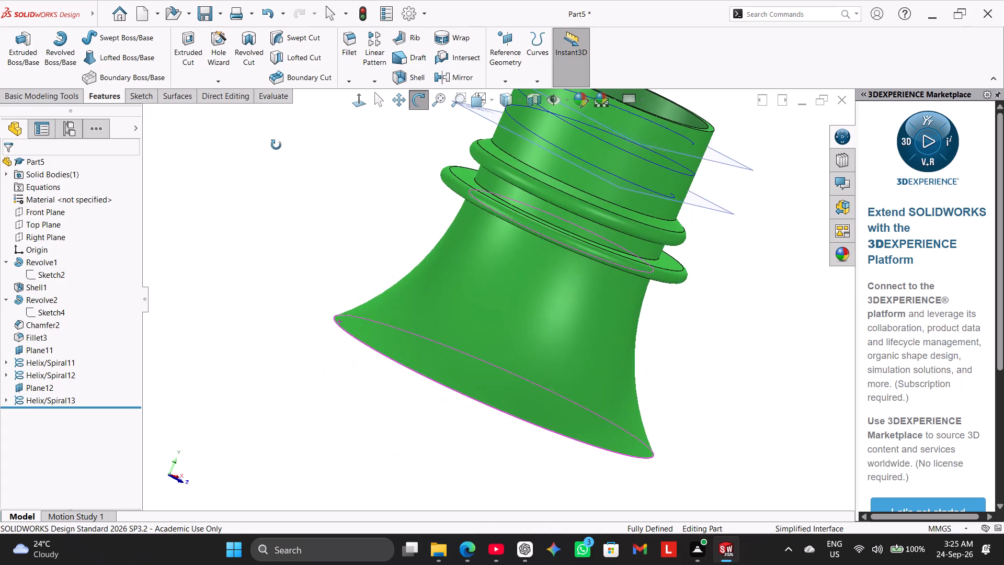
middle_drag(276, 145, 205, 272)
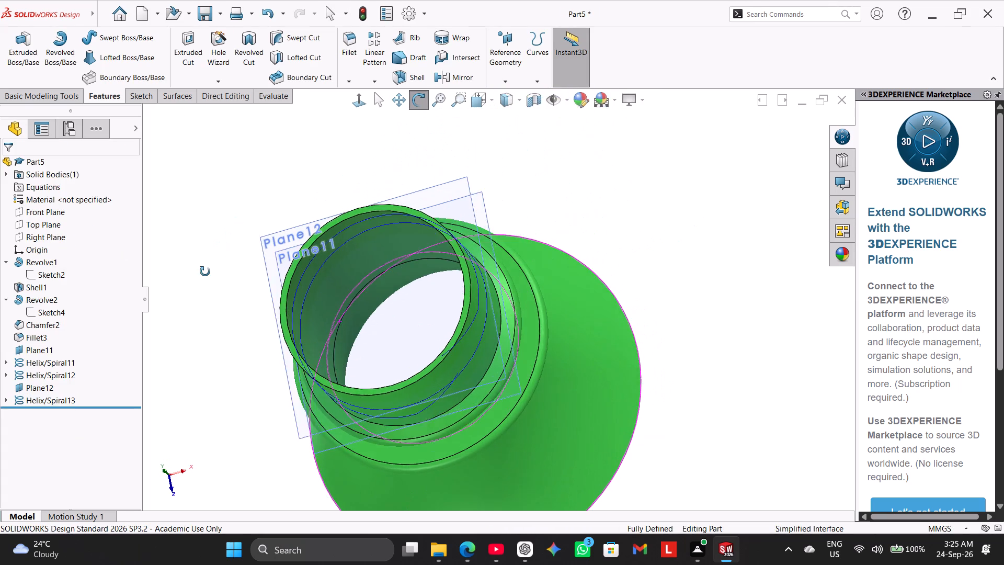
middle_drag(205, 272, 213, 252)
right_click(47, 382)
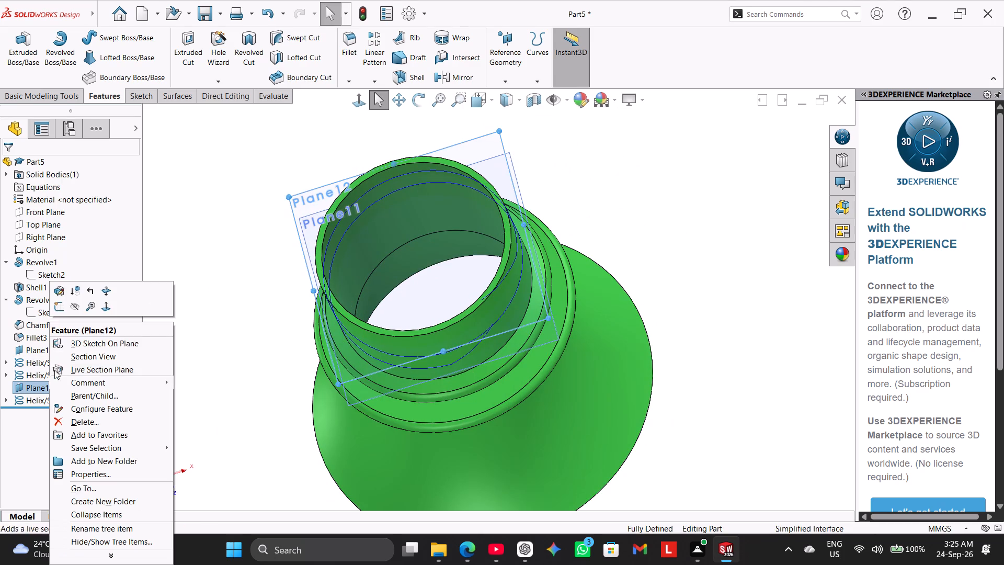
click(73, 308)
right_click(46, 349)
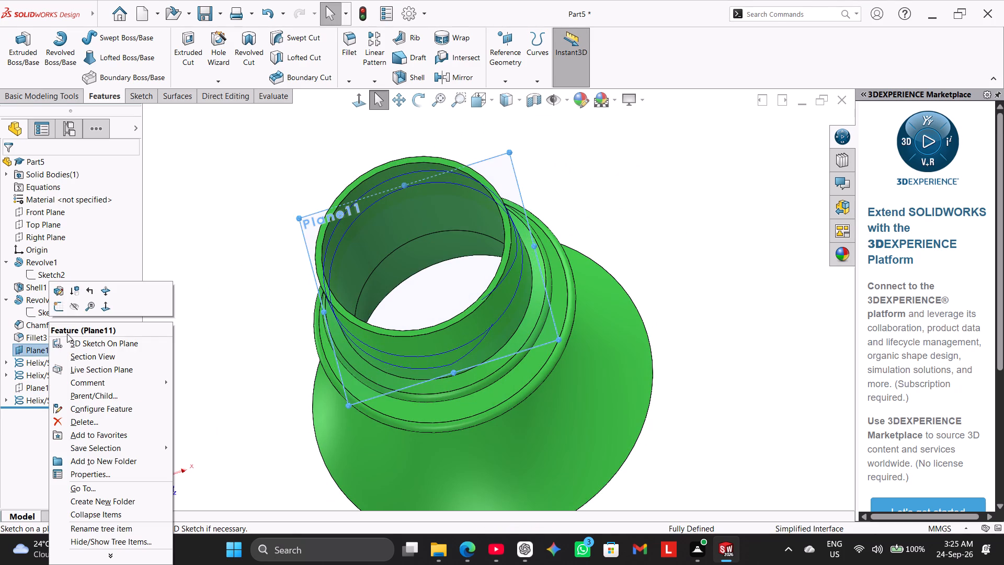
click(71, 309)
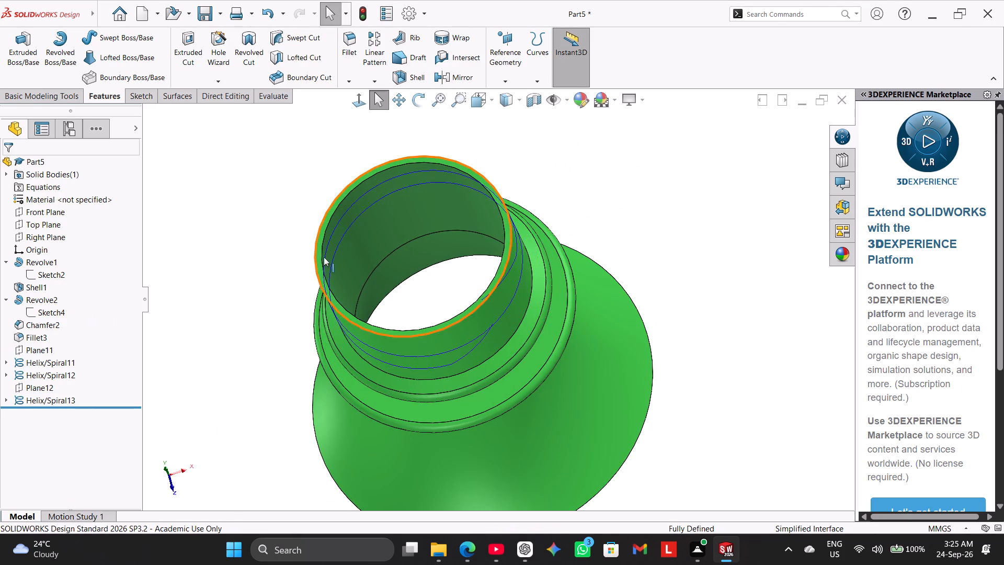
Examine the main helix and its two lead-out helices around the neck from several angles.
middle_drag(520, 307, 510, 243)
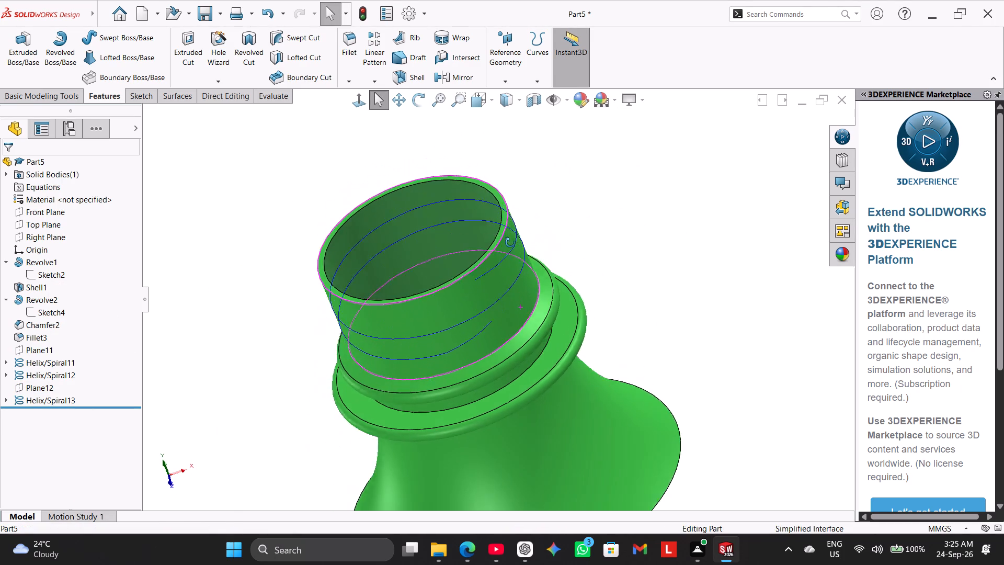
middle_drag(510, 243, 507, 234)
scroll(507, 266, down, 2)
middle_drag(502, 318, 541, 401)
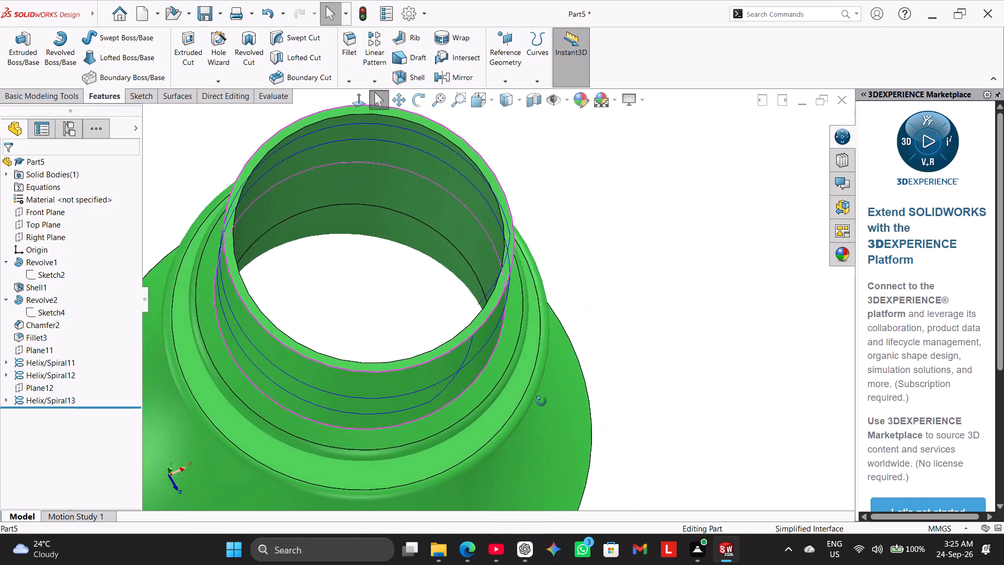
middle_drag(541, 401, 504, 383)
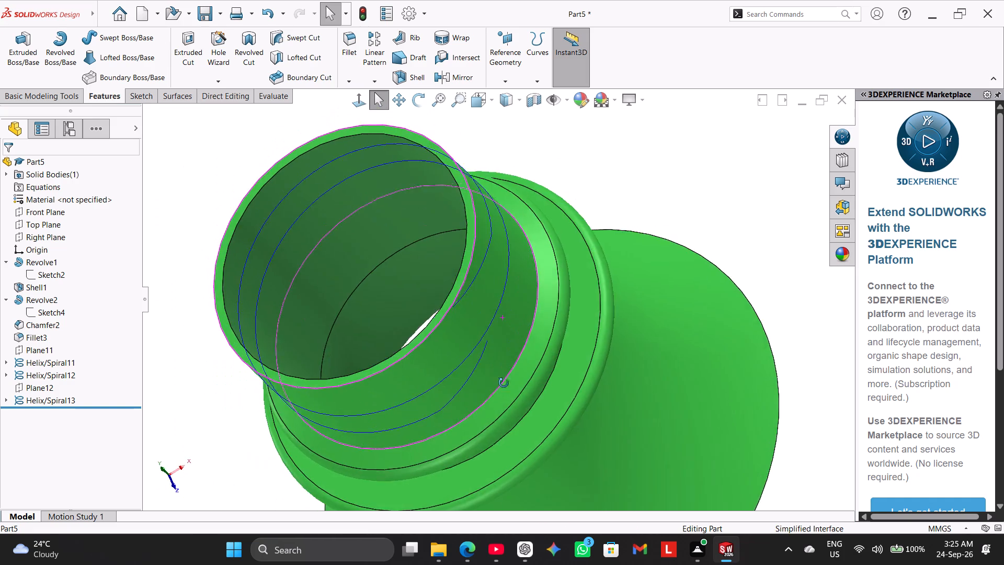
middle_drag(504, 383, 519, 275)
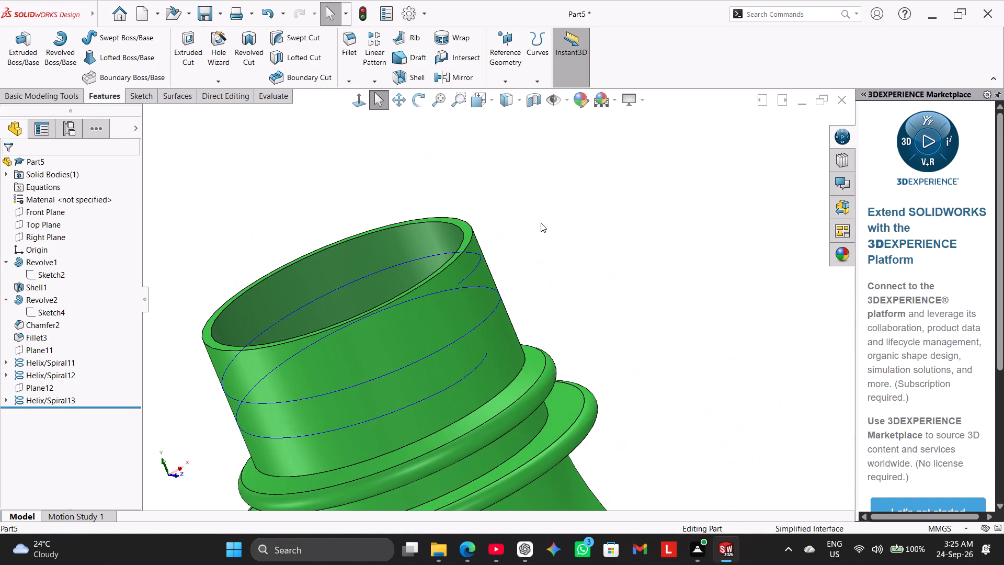
click(541, 218)
scroll(532, 306, down, 2)
middle_drag(499, 364, 489, 352)
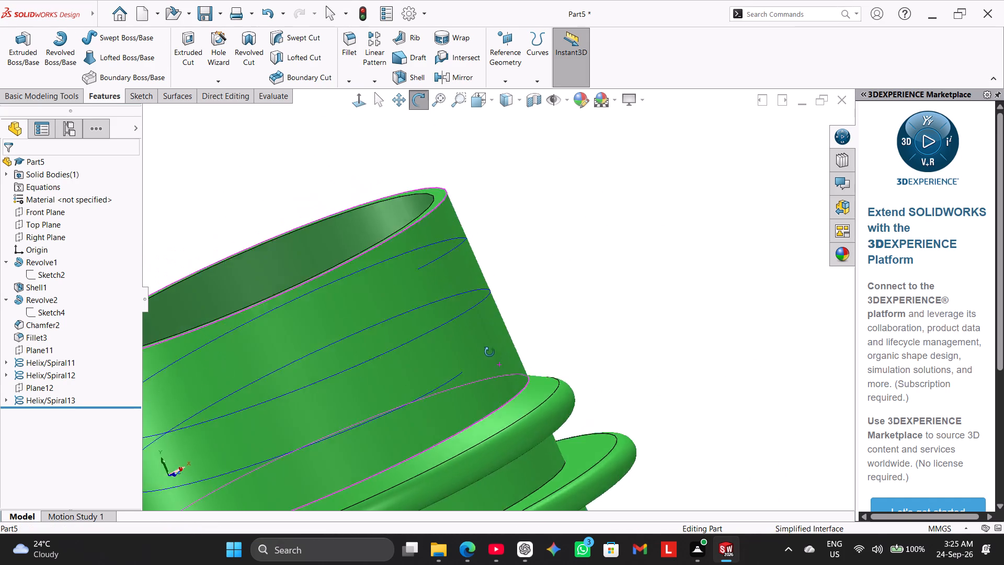
middle_drag(489, 352, 427, 408)
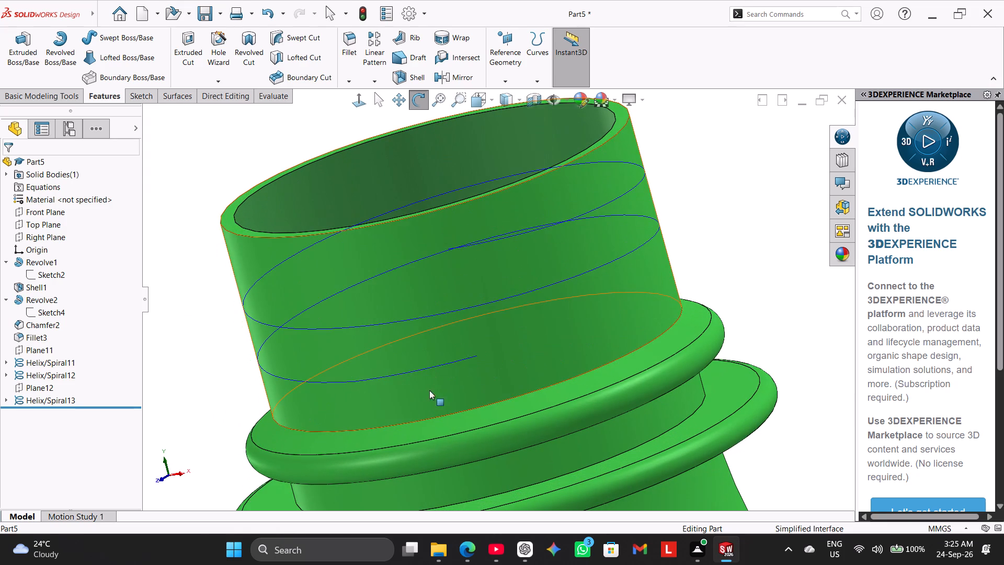
middle_drag(424, 191, 437, 269)
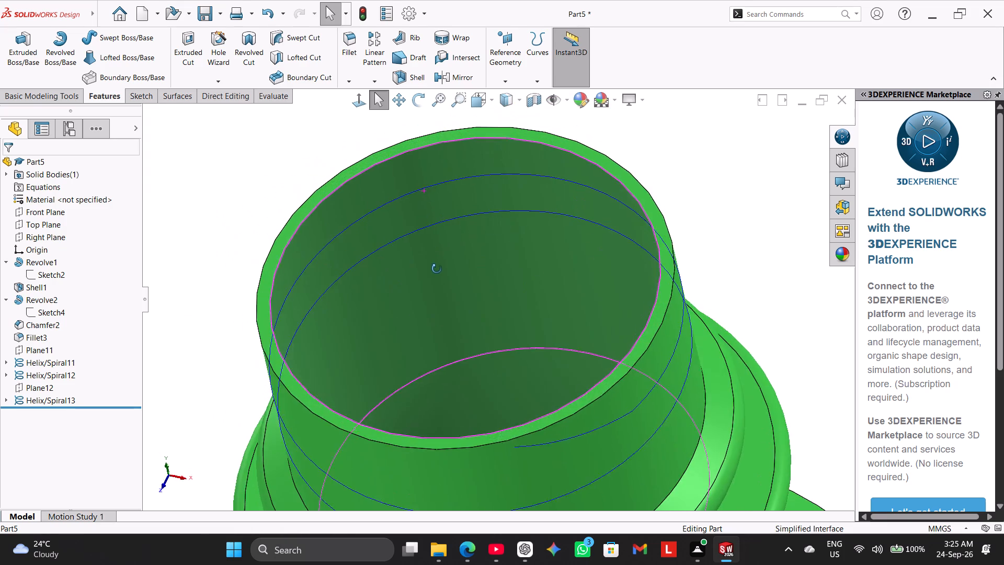
middle_drag(437, 269, 421, 235)
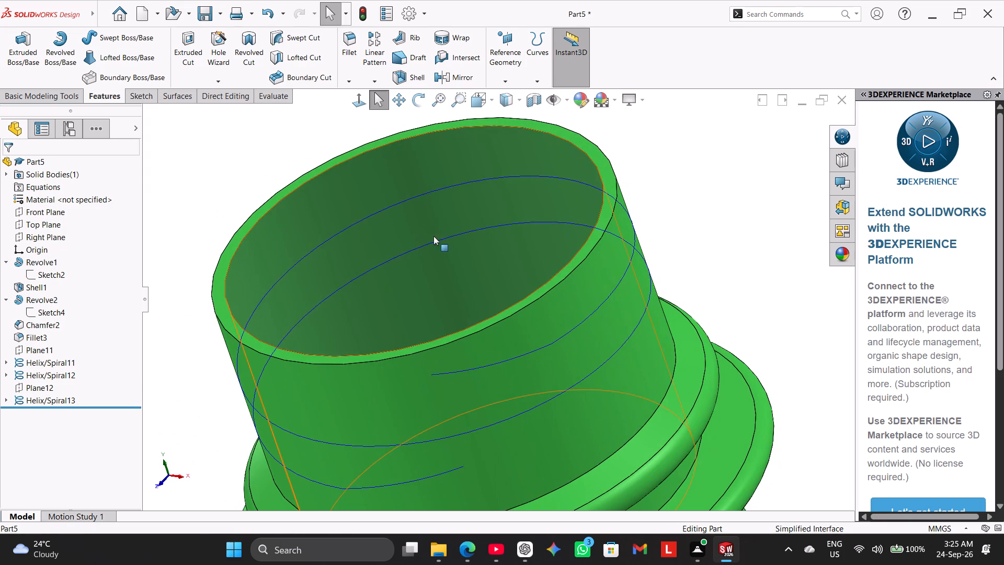
scroll(489, 367, down, 2)
scroll(489, 367, up, 1)
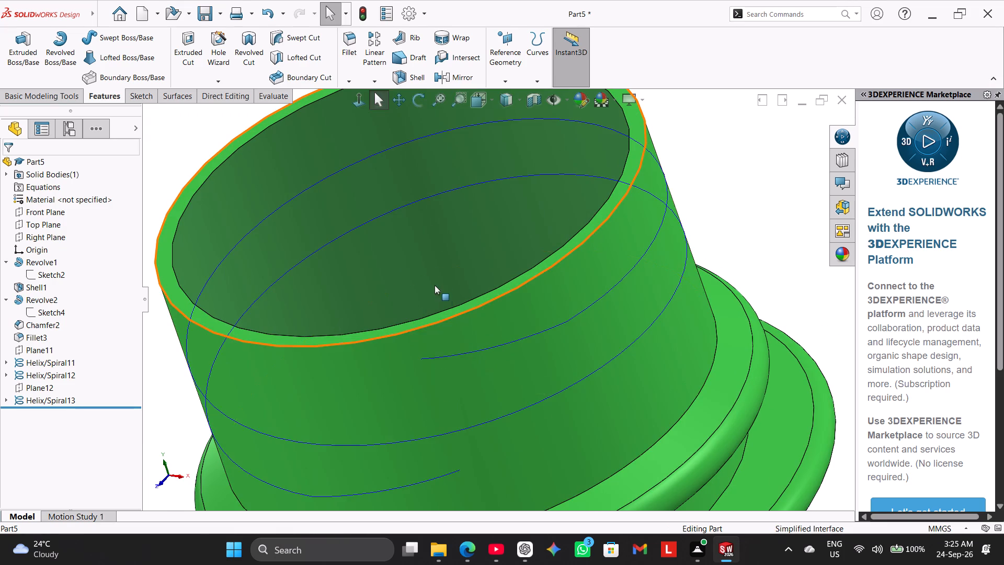
middle_drag(439, 287, 433, 239)
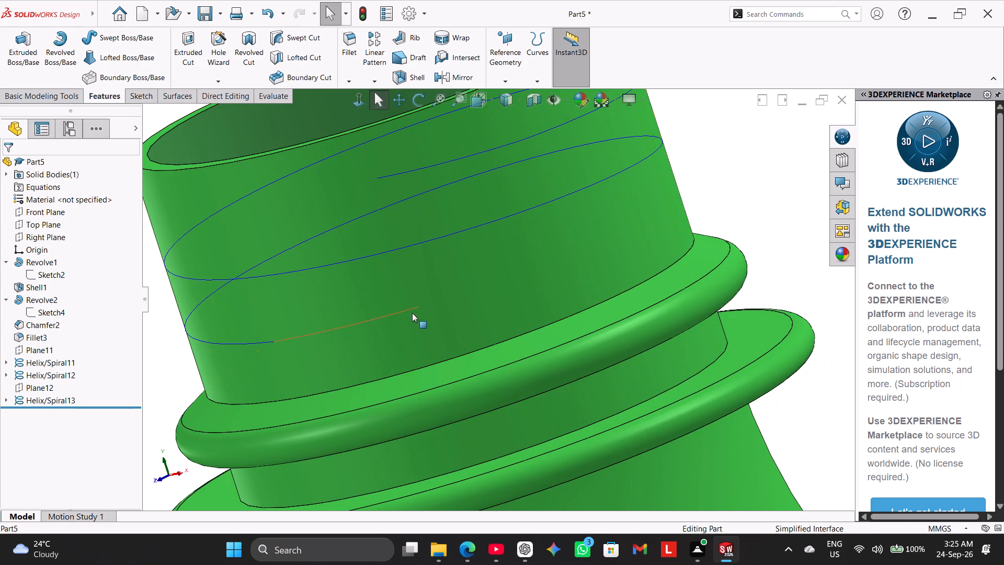
middle_drag(343, 267, 384, 255)
scroll(384, 255, up, 3)
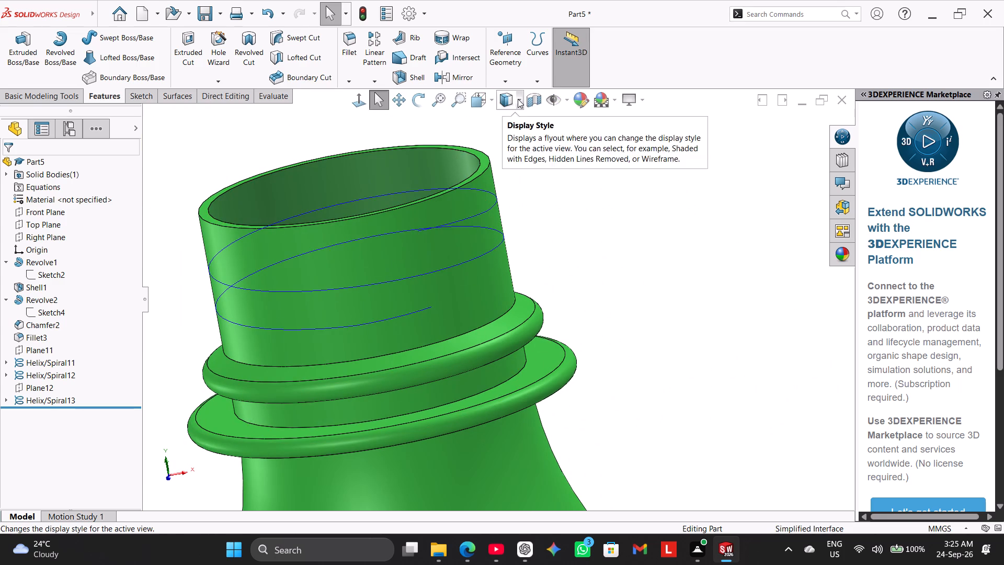
Join the main helix and both lead-out helices into one composite curve.
click(539, 79)
click(551, 118)
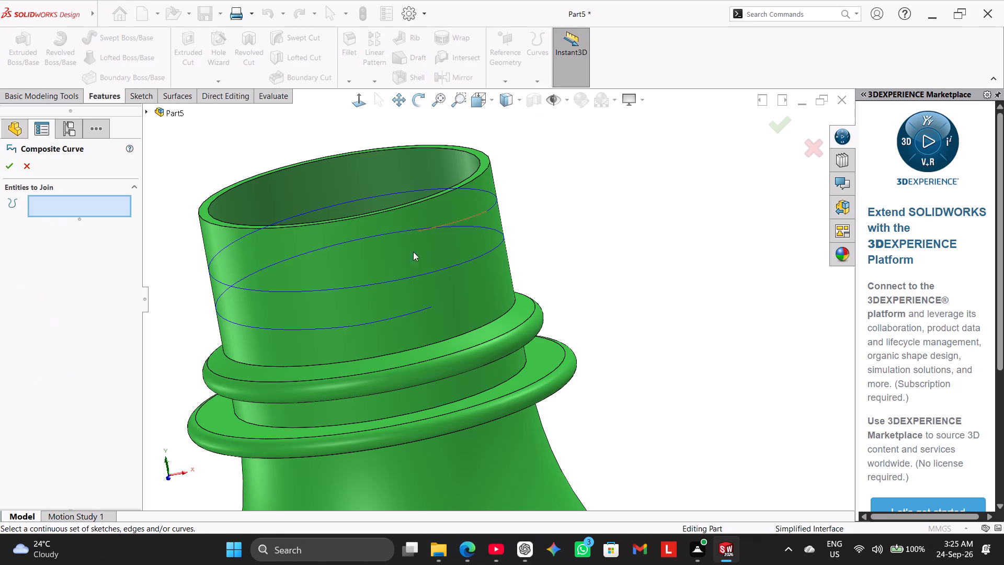
click(390, 319)
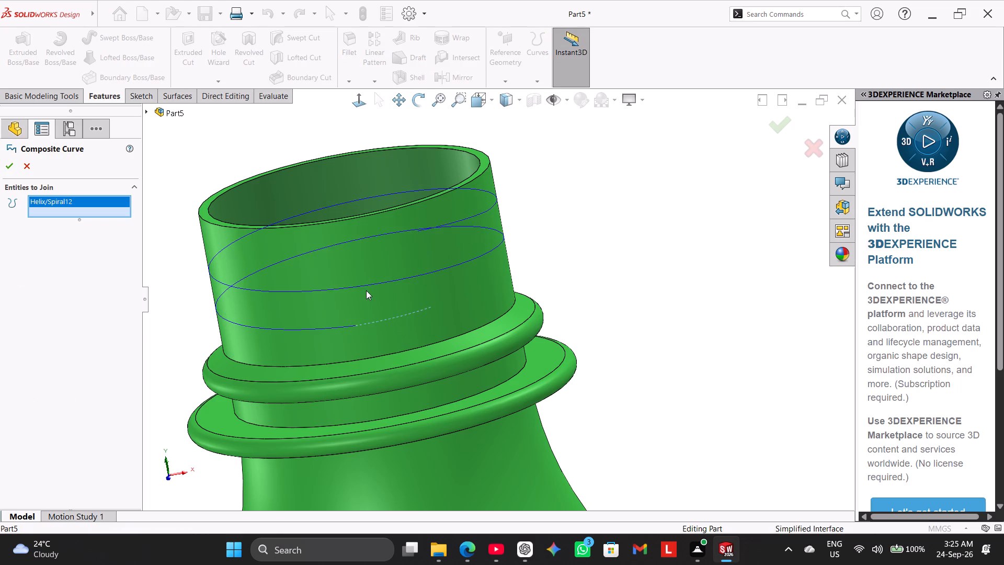
click(364, 286)
click(459, 220)
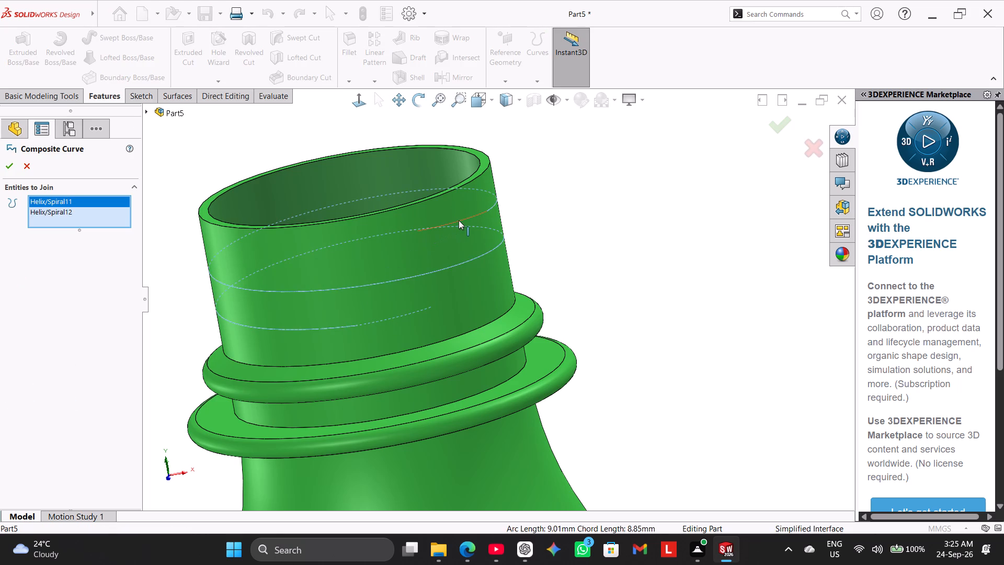
click(9, 164)
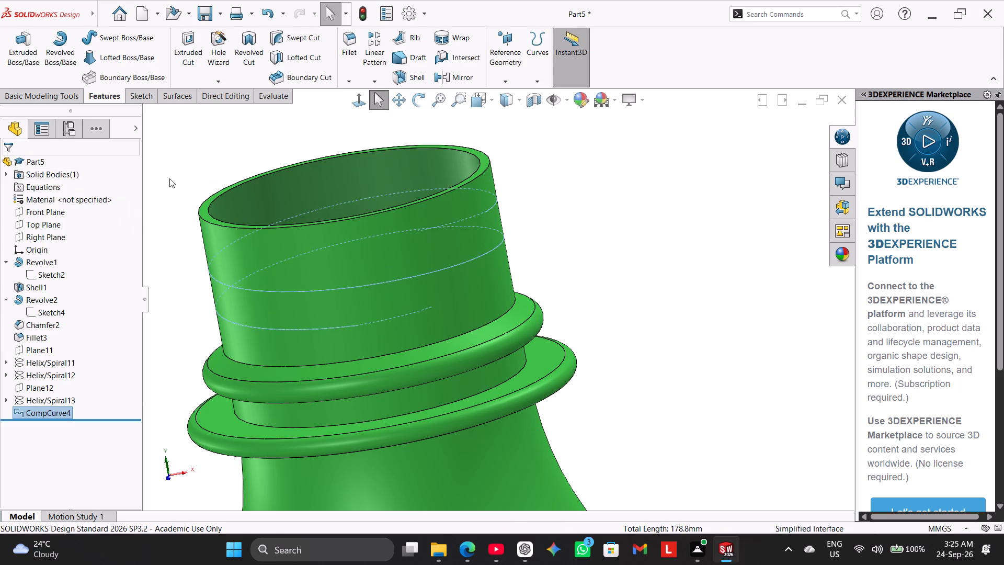
click(196, 164)
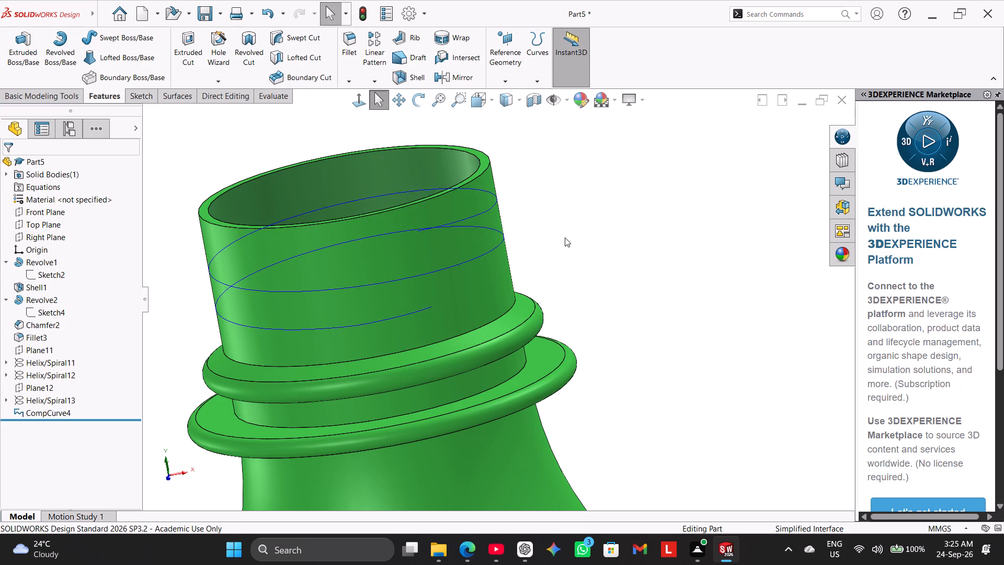
Create a reference plane perpendicular to the lower lead-out helix and coincident with its free endpoint.
middle_drag(566, 238, 589, 238)
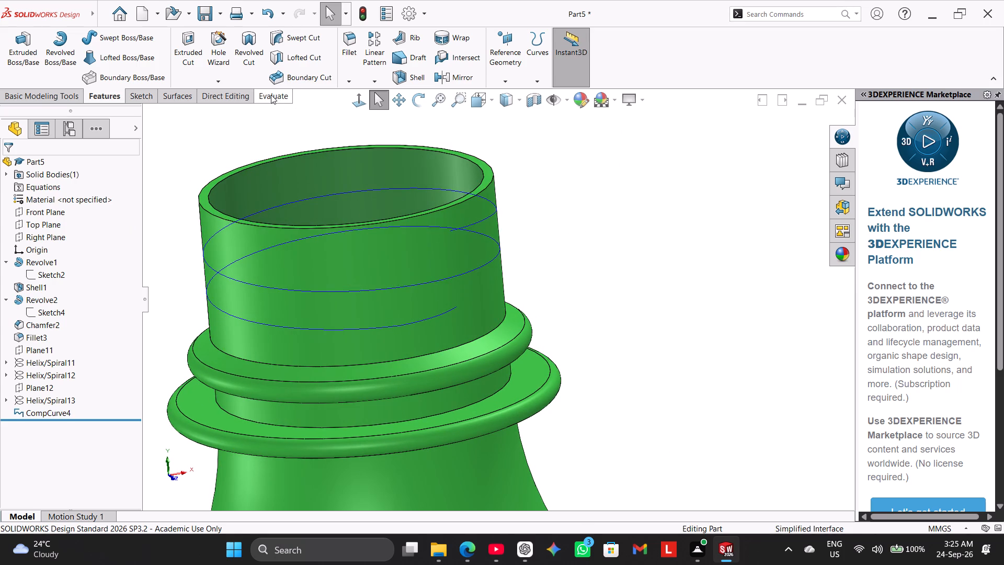
click(505, 58)
click(504, 93)
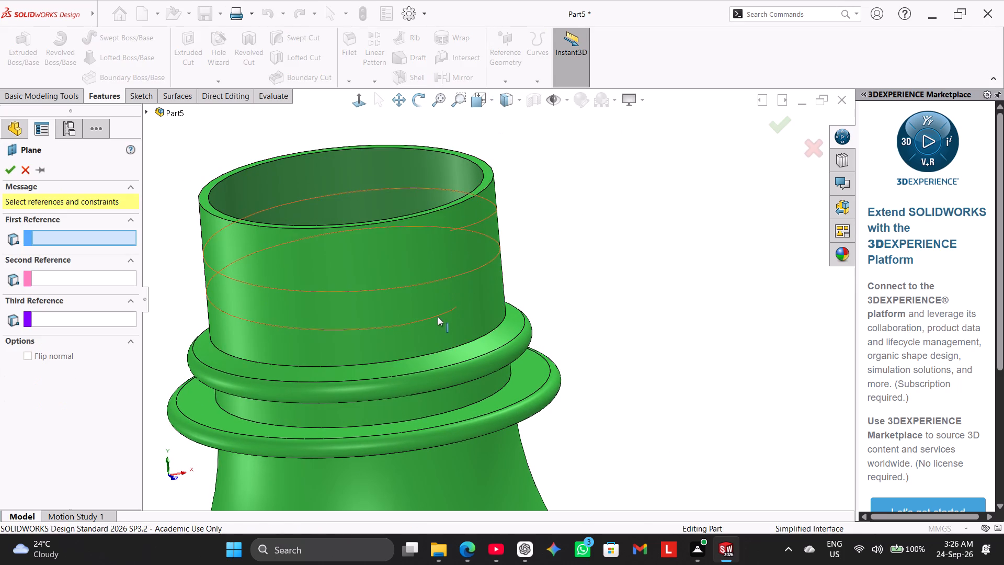
click(438, 317)
middle_drag(544, 225, 499, 296)
scroll(485, 294, down, 1)
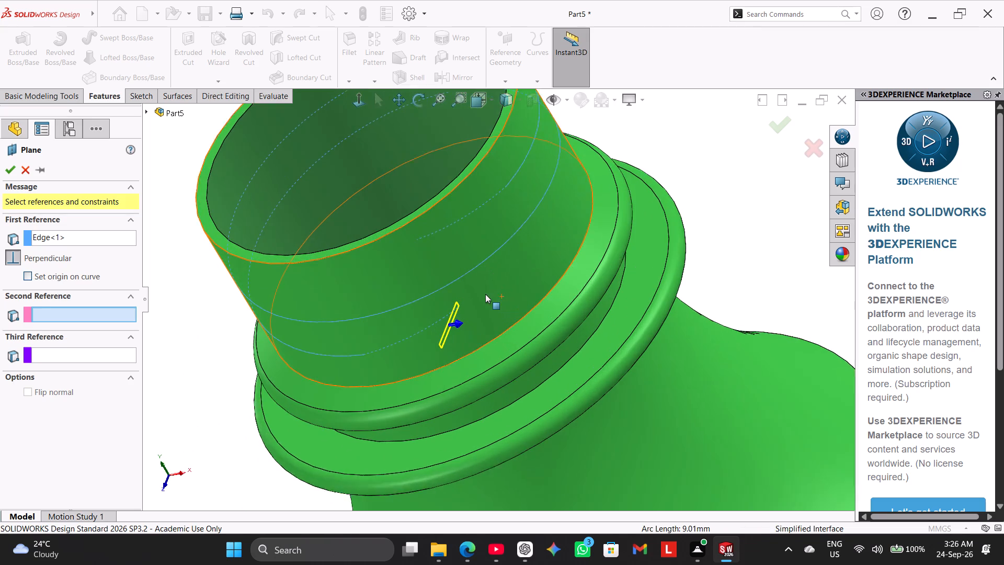
scroll(485, 294, down, 1)
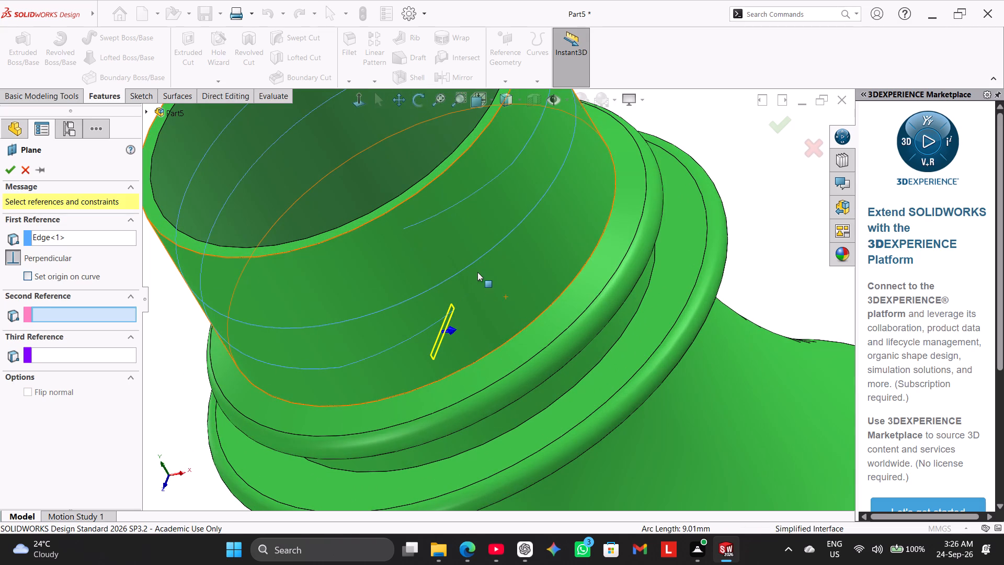
scroll(477, 272, down, 2)
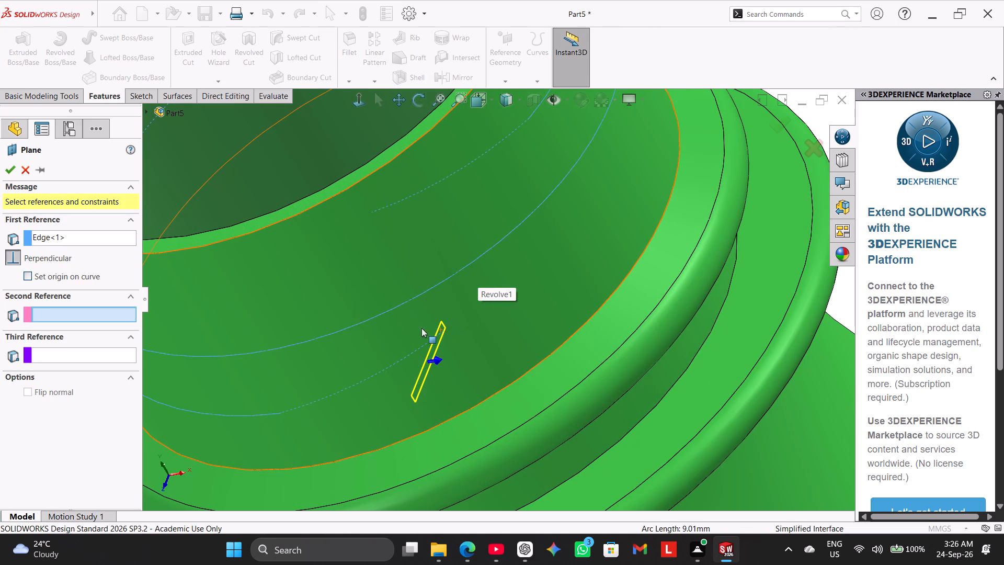
middle_drag(428, 318, 463, 303)
scroll(442, 332, down, 4)
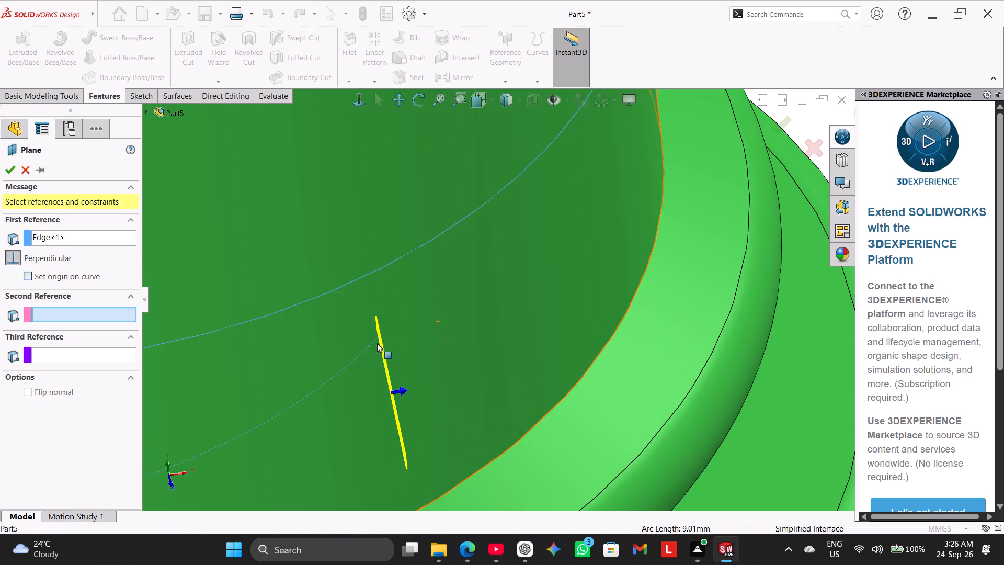
middle_drag(381, 341, 395, 349)
scroll(395, 349, down, 1)
drag(389, 391, 392, 388)
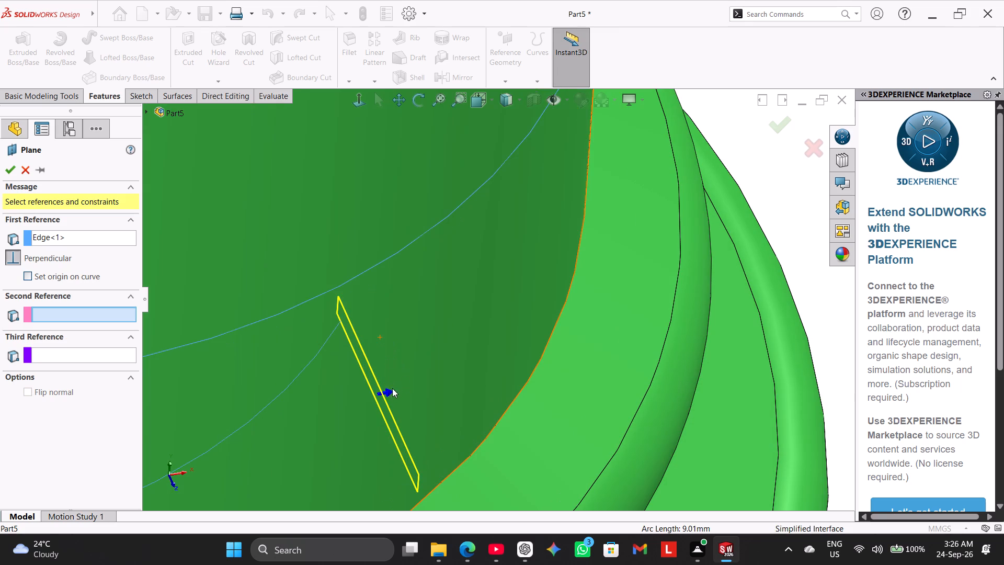
drag(392, 388, 414, 375)
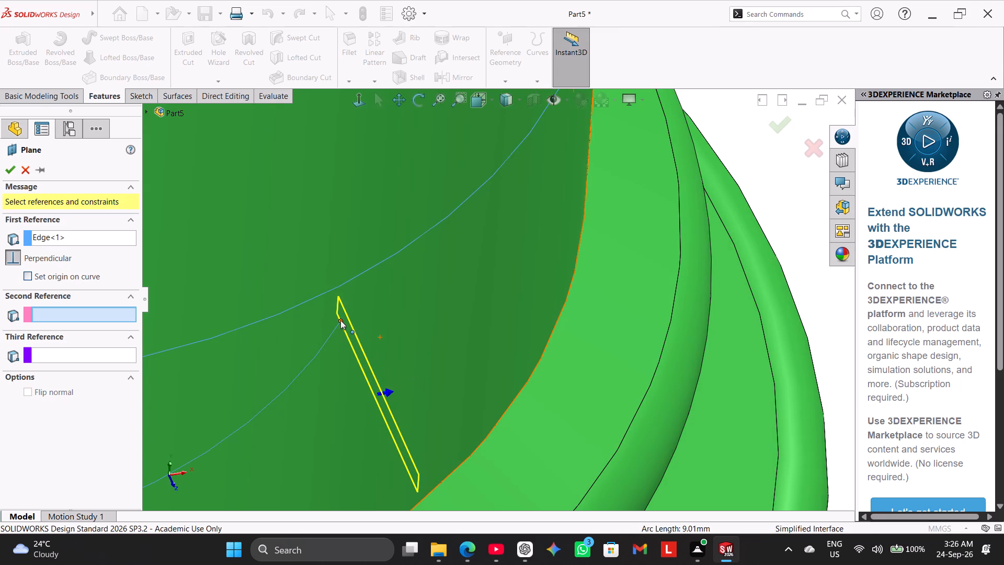
click(341, 321)
middle_drag(380, 314, 352, 276)
scroll(352, 276, up, 1)
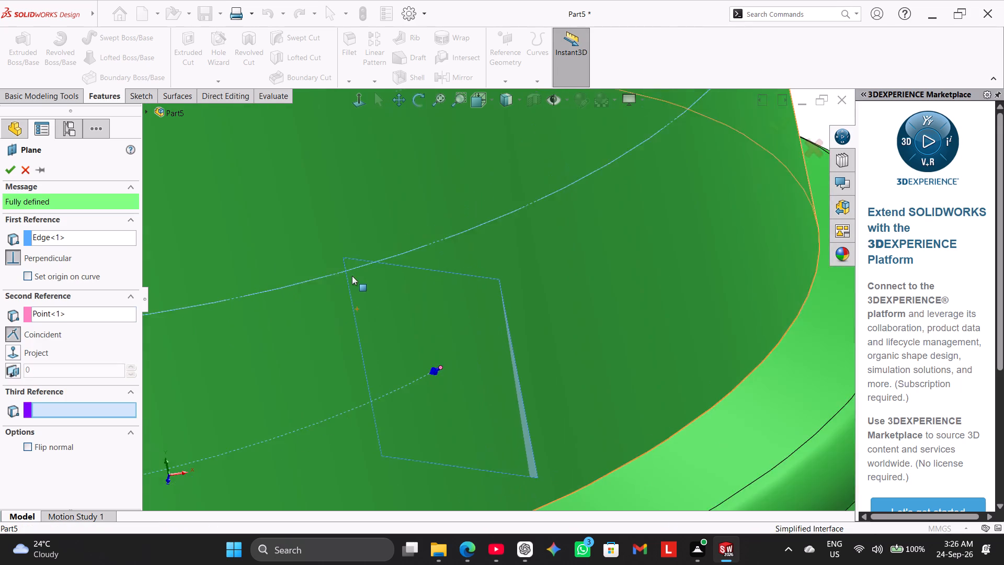
scroll(352, 276, up, 6)
click(10, 173)
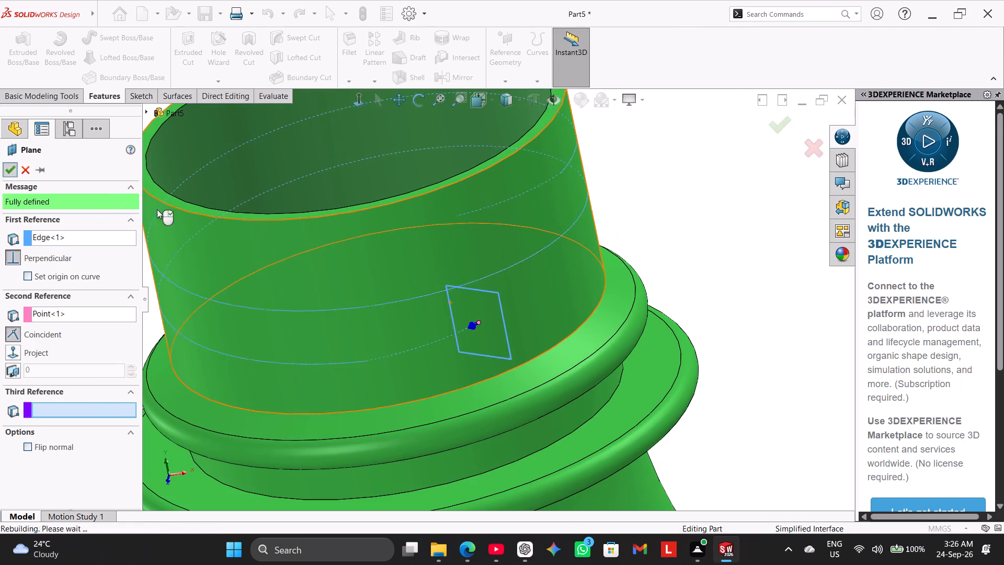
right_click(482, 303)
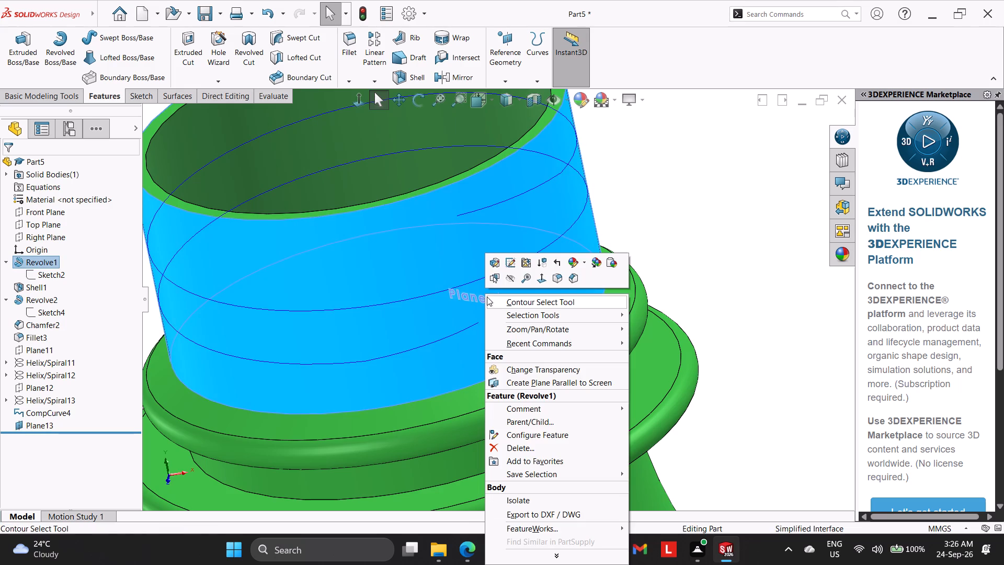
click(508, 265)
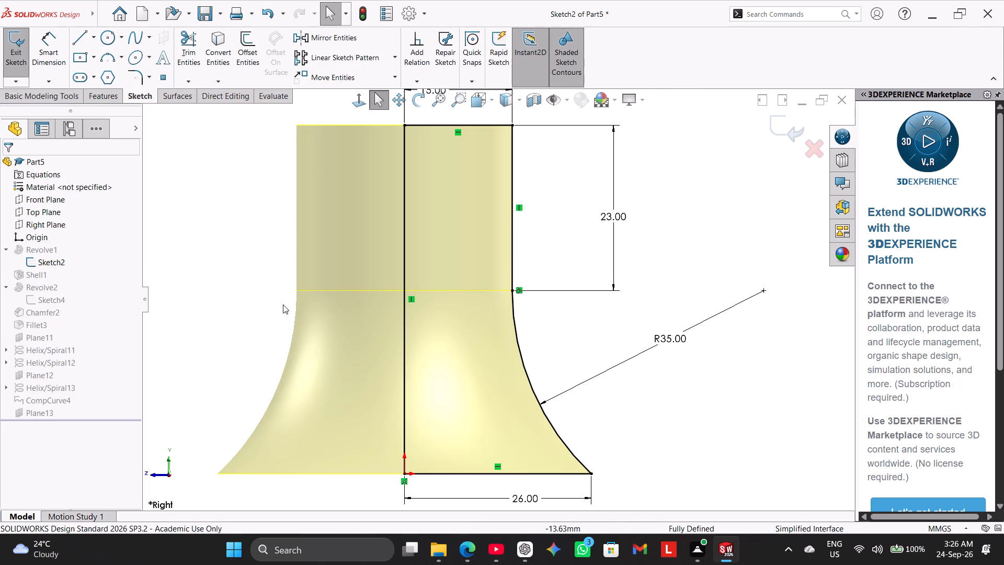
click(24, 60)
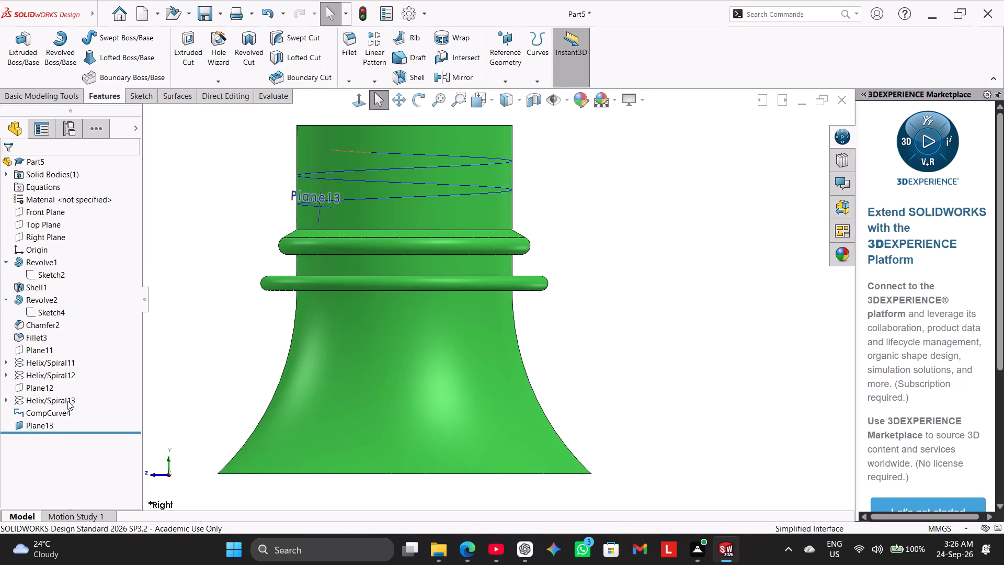
Sketch a small center rectangle on the new perpendicular plane, outside the neck wall and level with the lower lead-out's end.
right_click(45, 423)
click(56, 303)
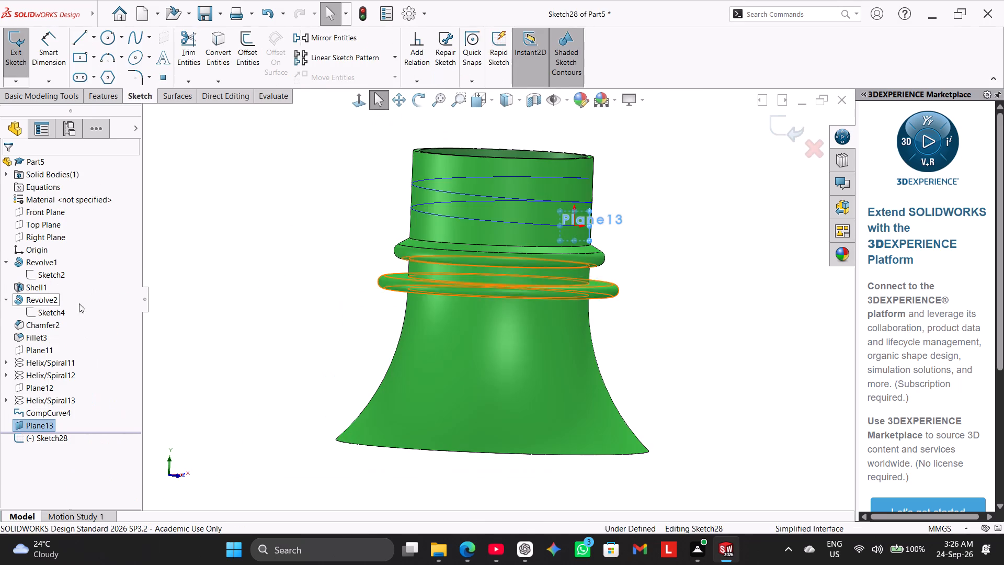
click(326, 277)
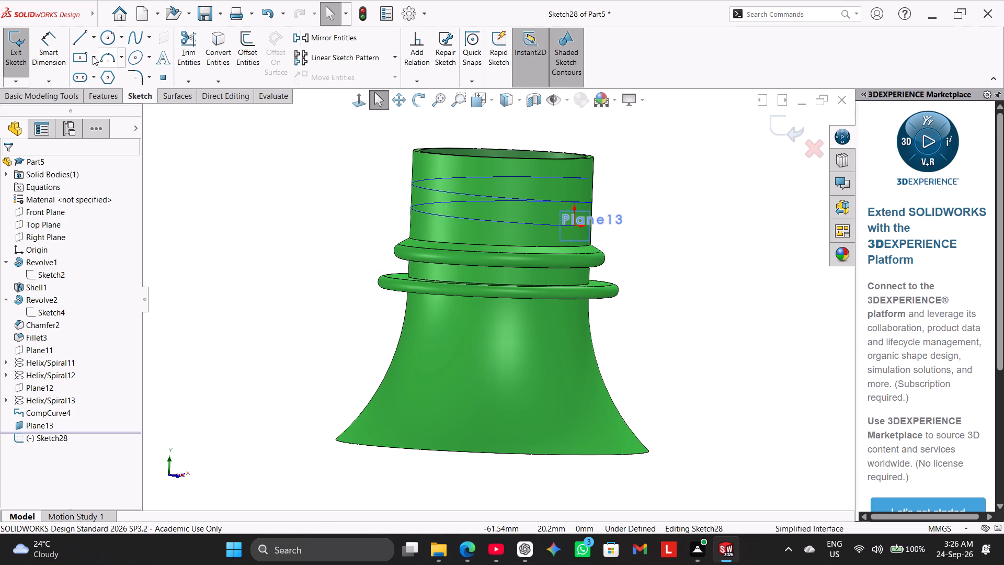
click(74, 58)
scroll(643, 218, down, 3)
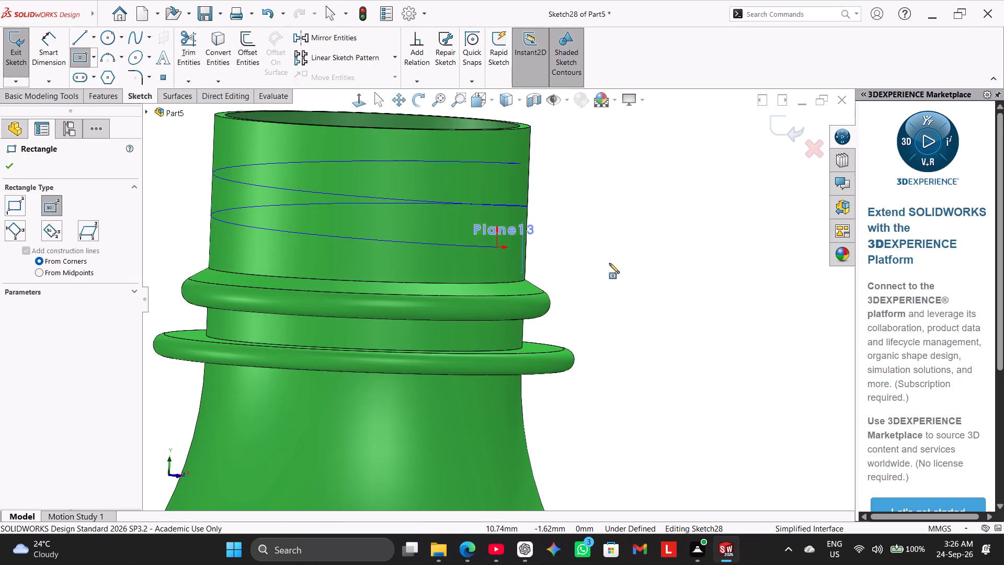
drag(602, 247, 622, 258)
click(630, 262)
right_click(622, 194)
click(637, 202)
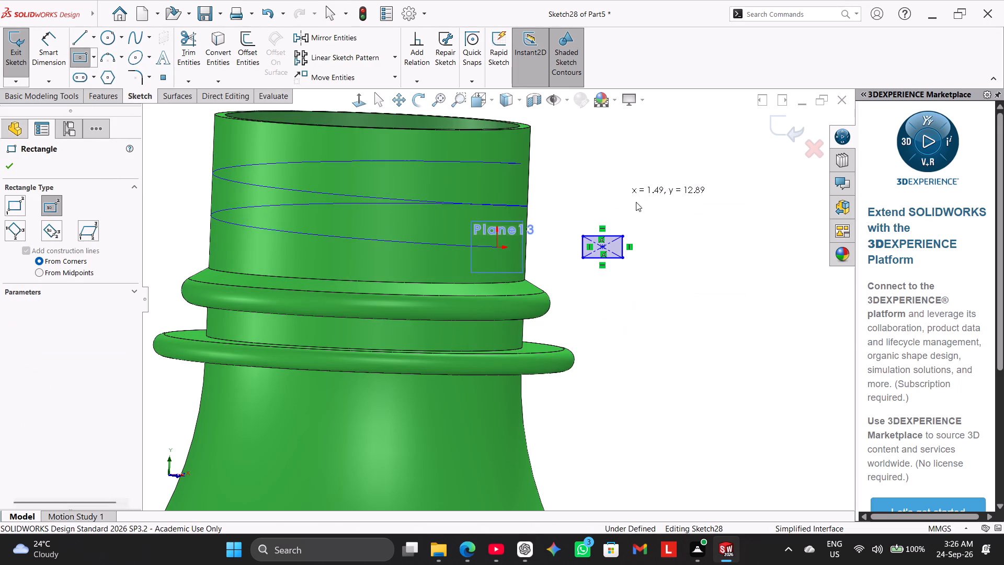
Dimension the thread profile rectangle 2 mm wide and 1.5 mm high.
drag(61, 43, 80, 54)
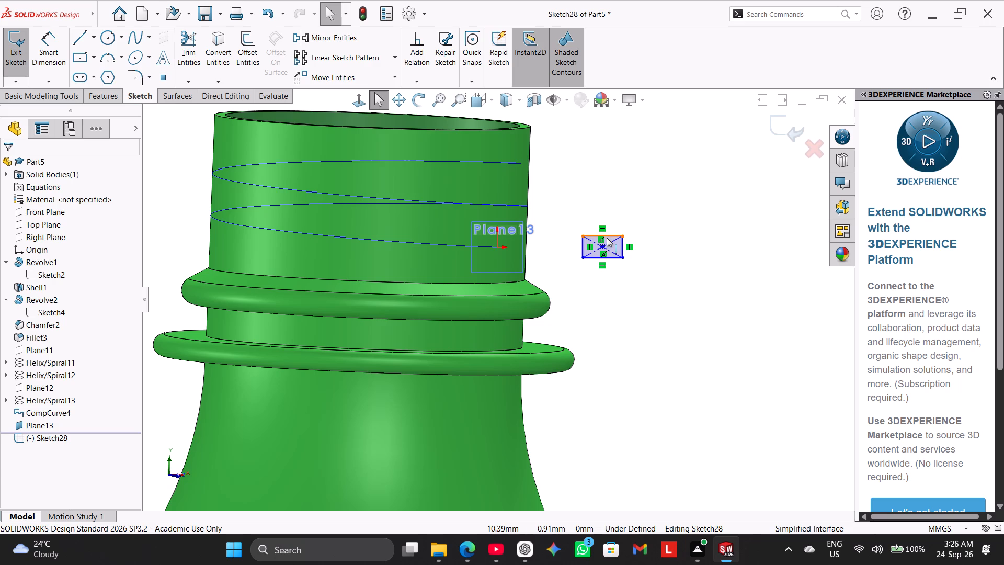
click(607, 235)
click(598, 183)
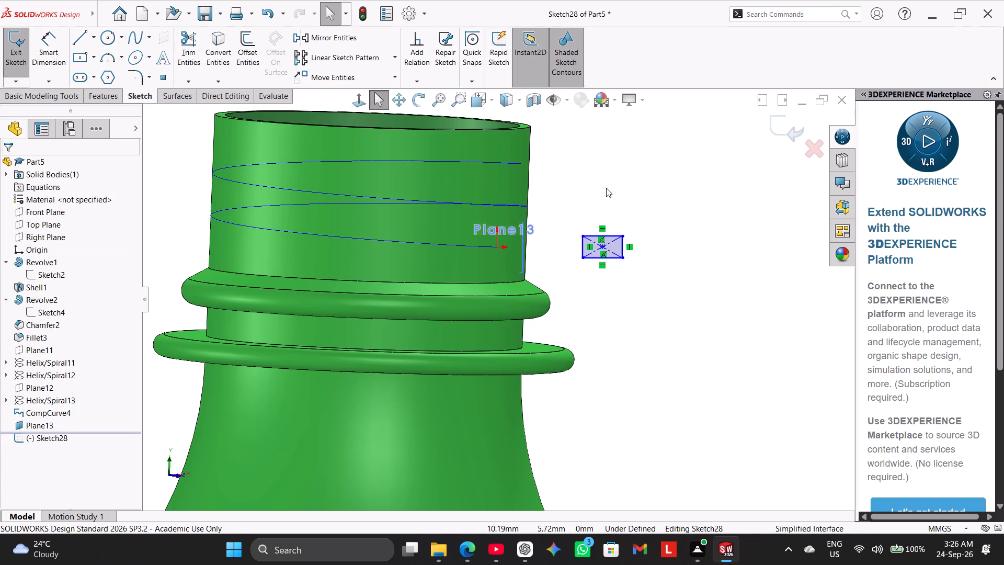
scroll(610, 189, down, 2)
right_drag(627, 220, 842, 196)
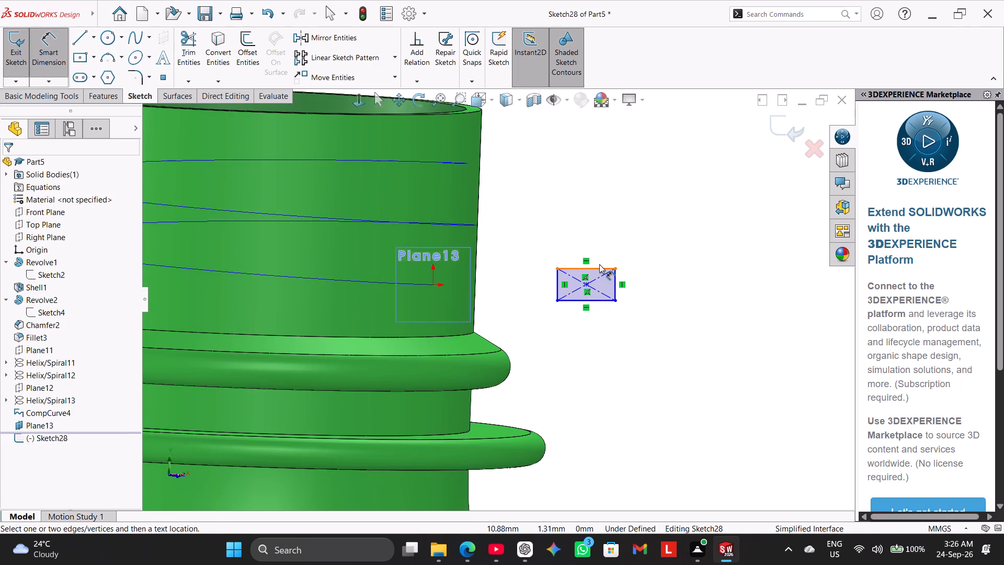
click(599, 267)
click(587, 206)
key(2)
key(Return)
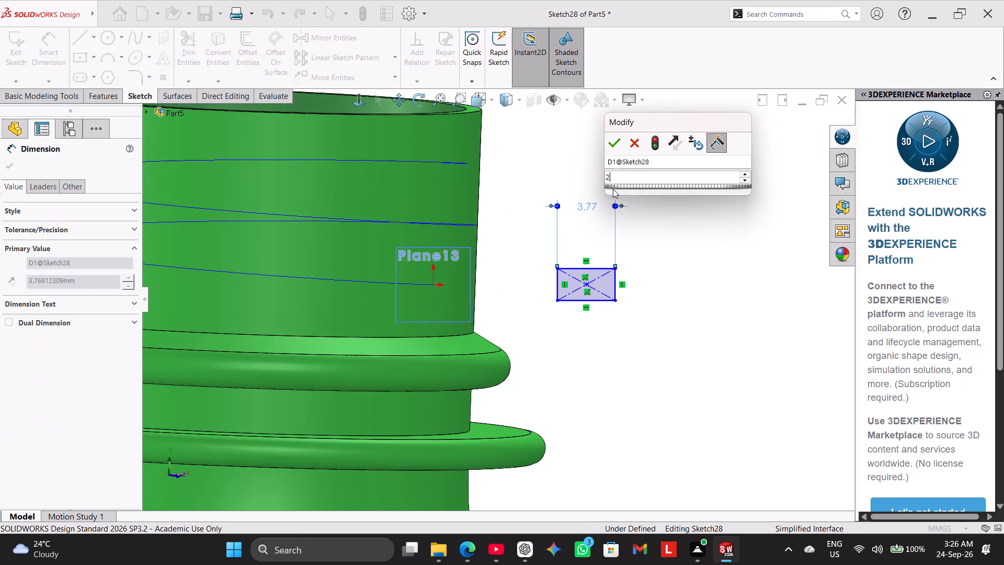
click(588, 288)
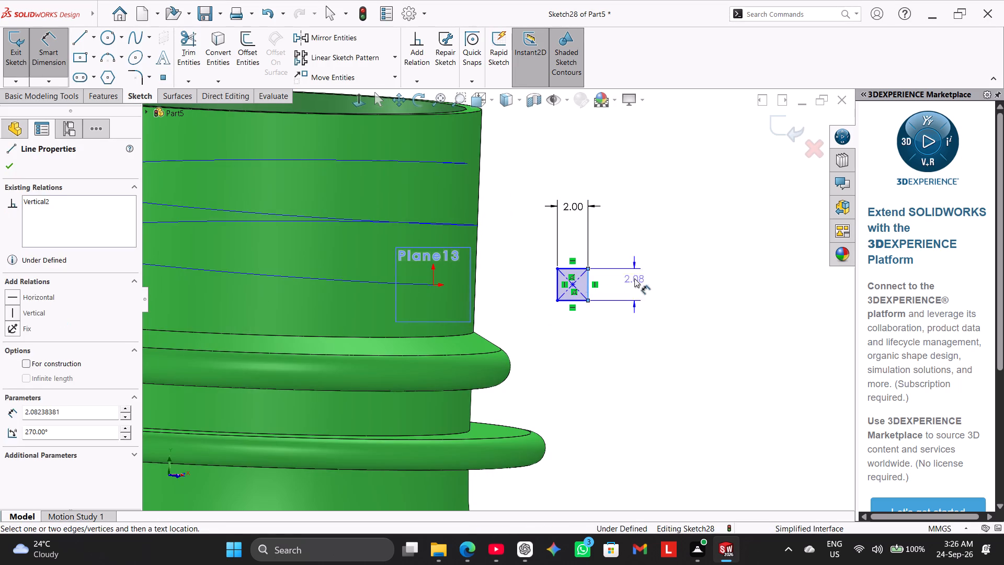
click(634, 278)
text(1.2)
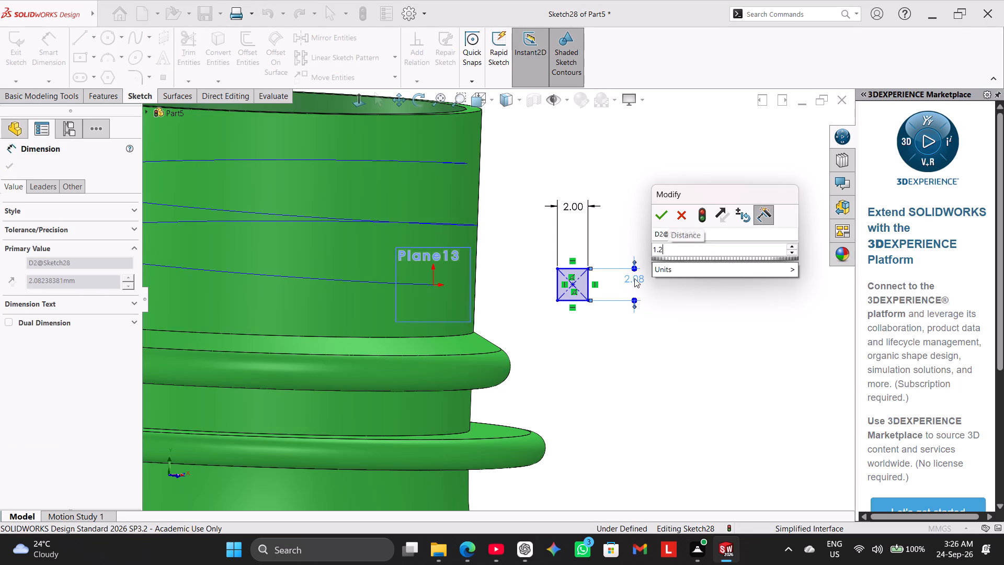
key(BackSpace)
key(5)
key(Return)
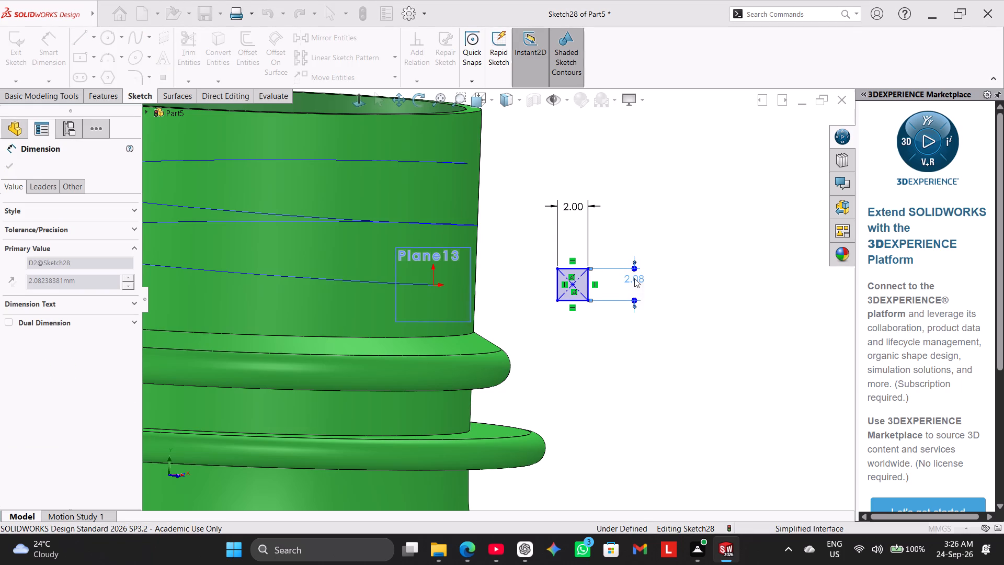
right_click(683, 210)
click(719, 244)
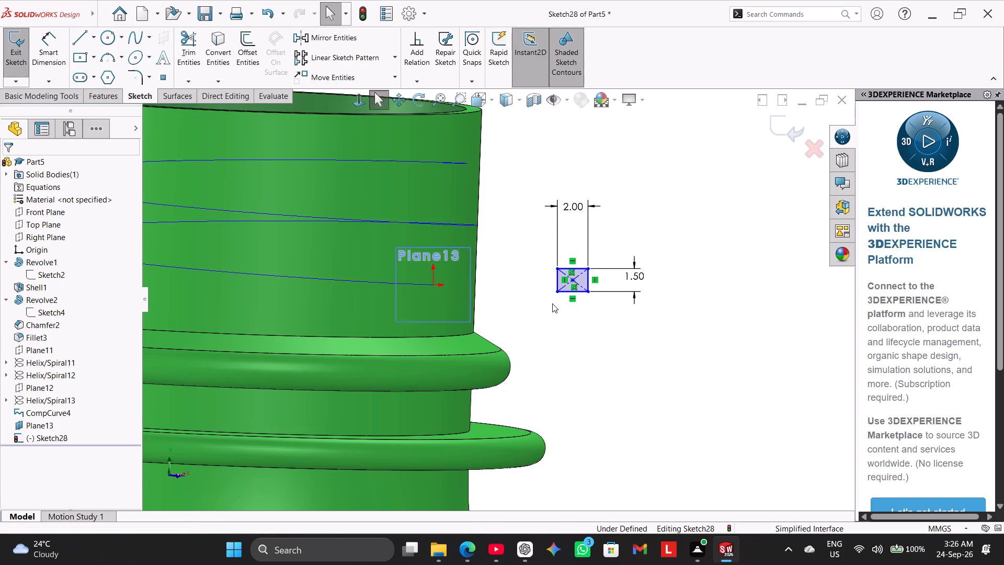
Add a Pierce relation between the midpoint of the rectangle's inner vertical side and the composite helix curve.
scroll(549, 304, down, 1)
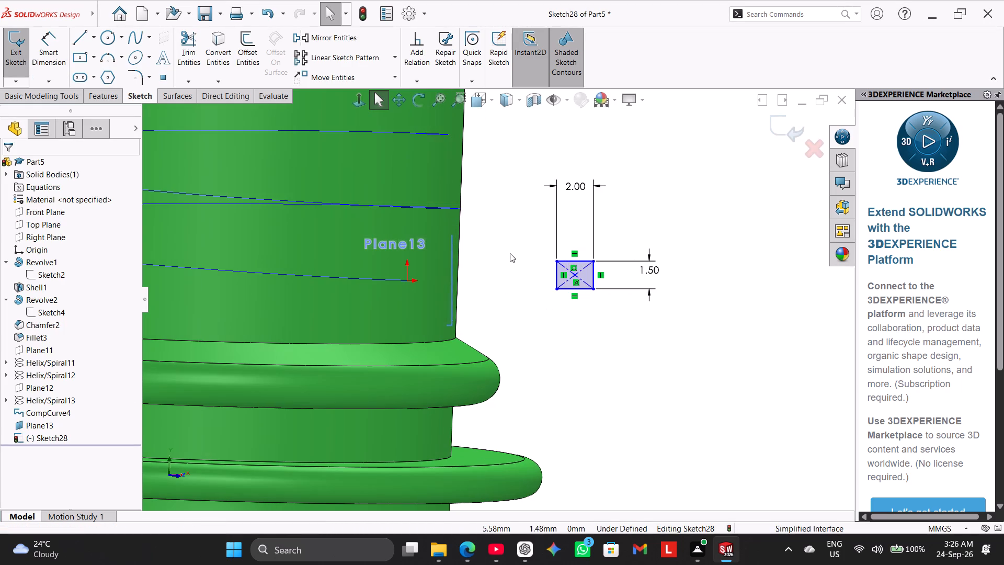
ctrl+scroll(556, 280, down, 3)
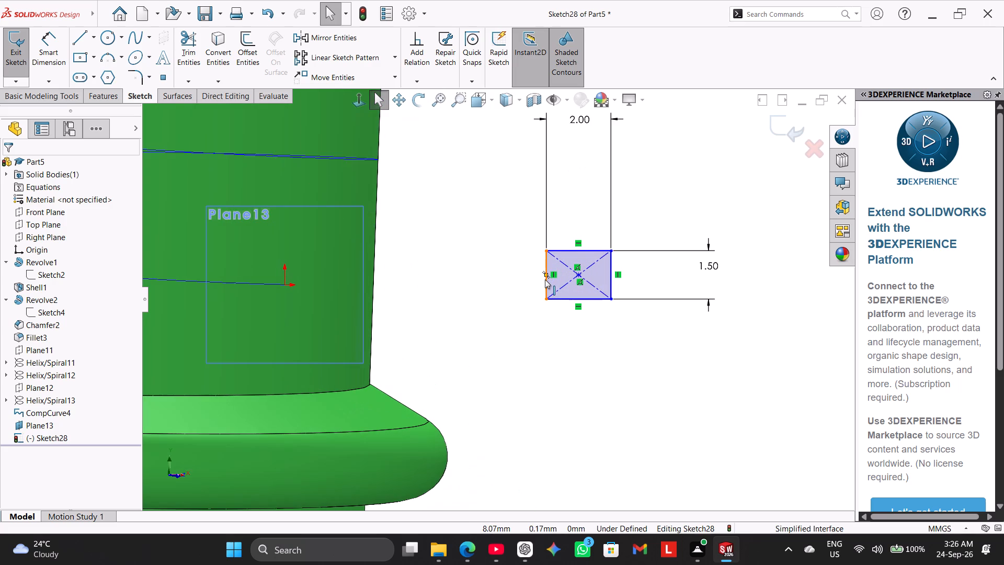
ctrl+click(545, 276)
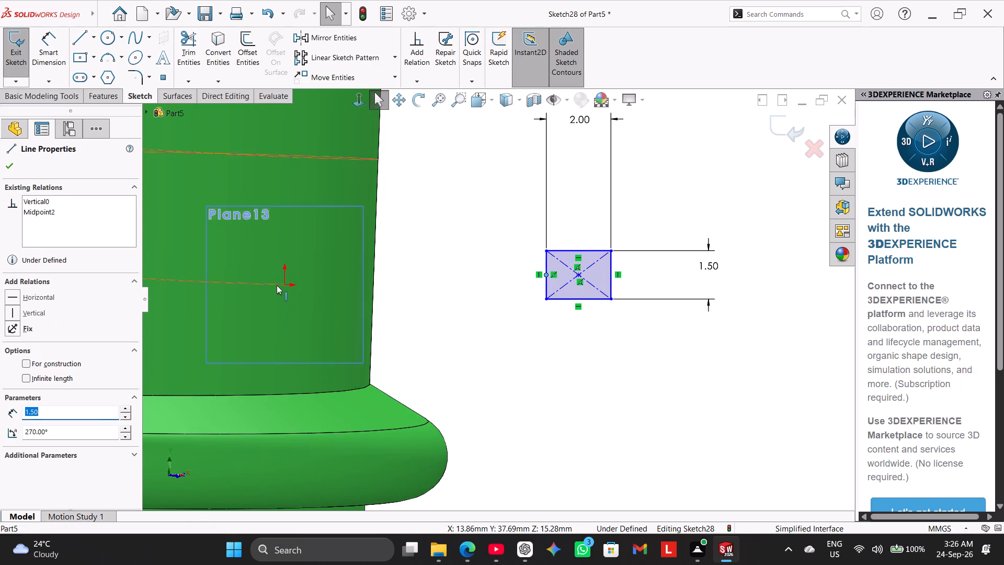
ctrl+click(277, 285)
click(27, 347)
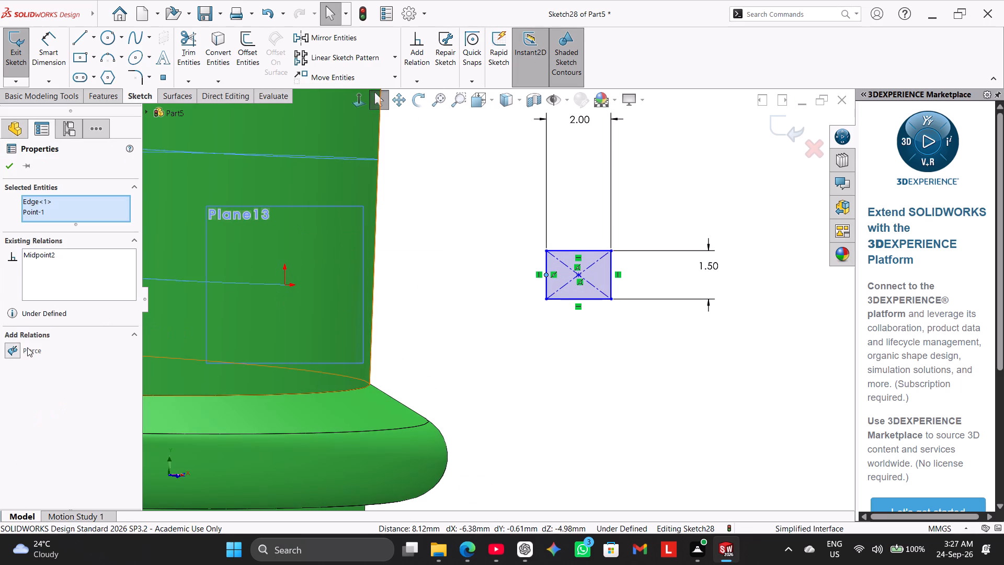
scroll(549, 192, up, 6)
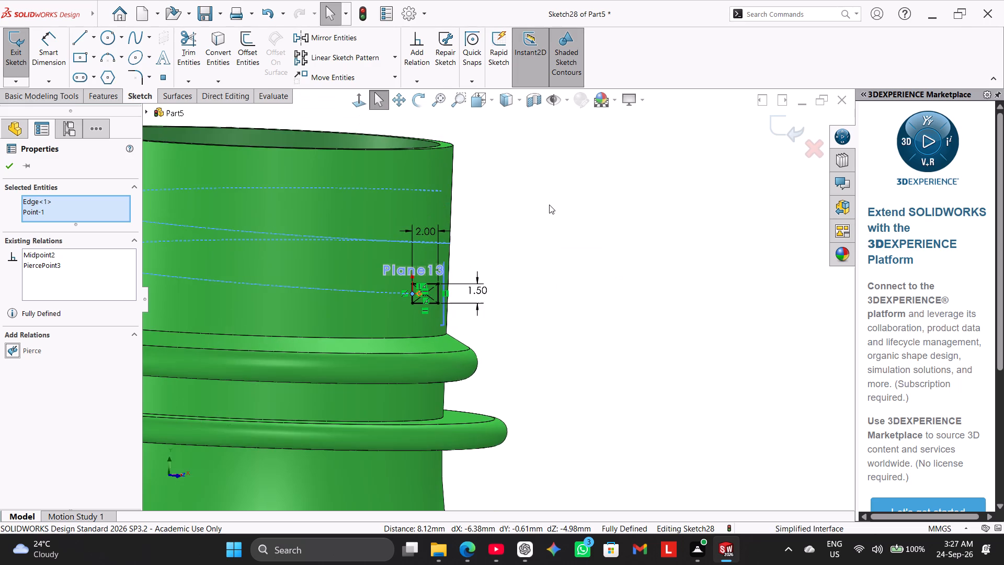
click(12, 167)
click(637, 217)
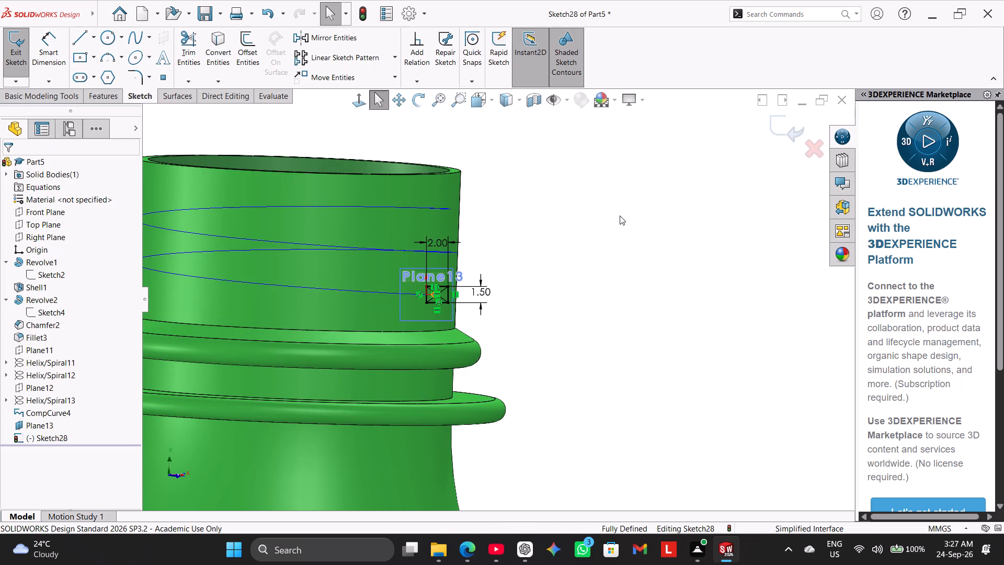
scroll(620, 215, up, 3)
Sweep the rectangular profile along the composite helix curve as a solid thread around the neck.
click(91, 98)
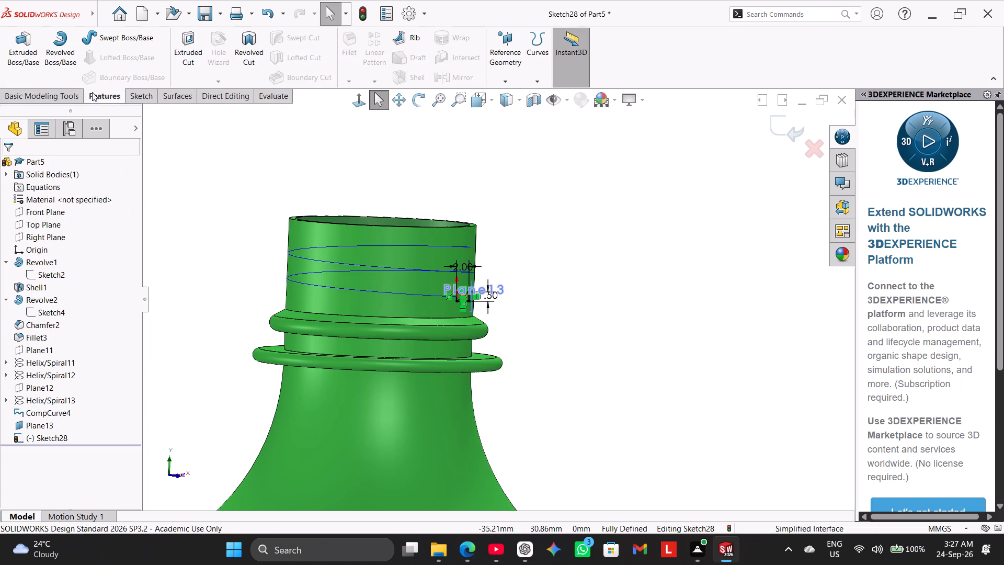
click(107, 37)
scroll(471, 270, down, 3)
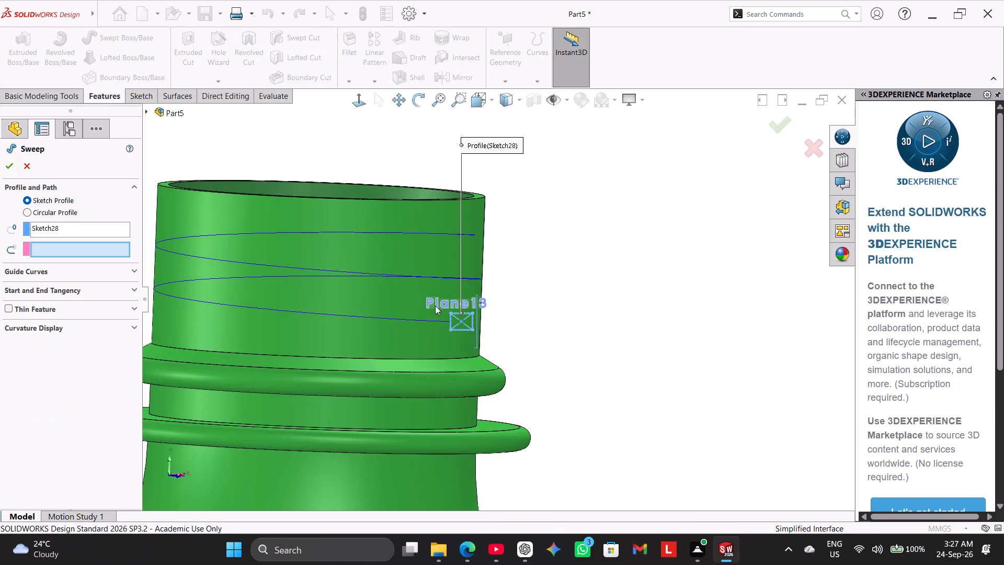
click(326, 315)
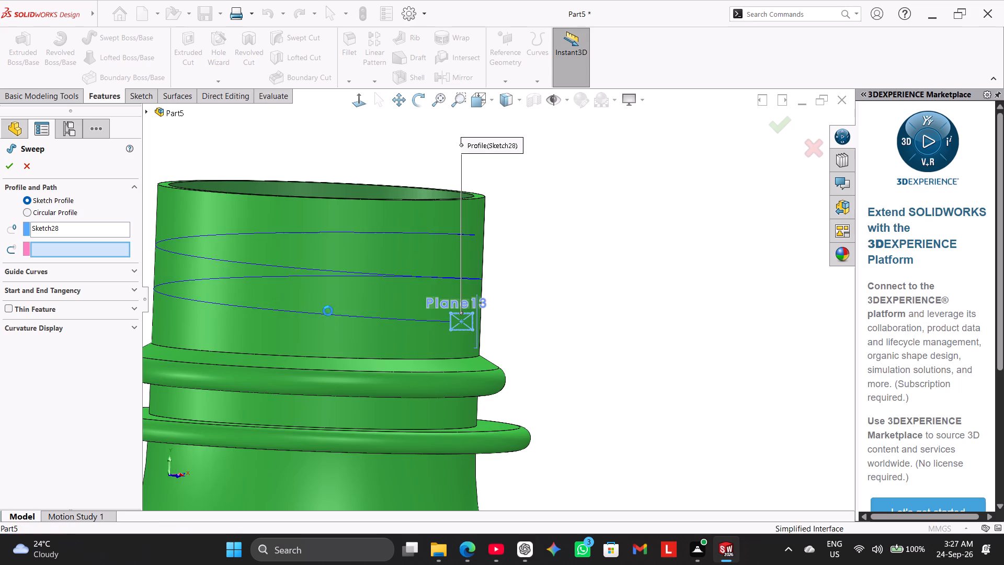
scroll(346, 299, up, 3)
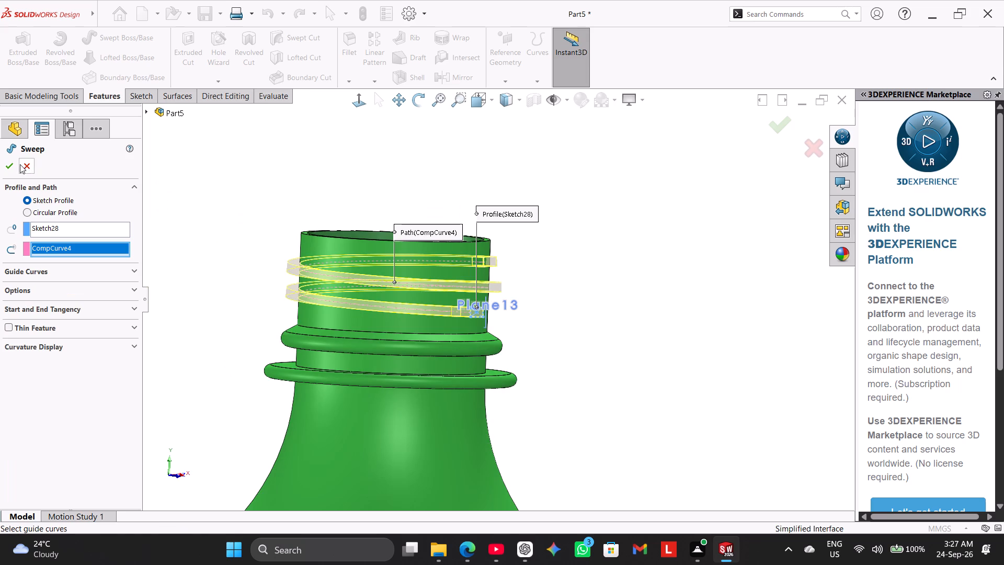
click(14, 164)
click(306, 190)
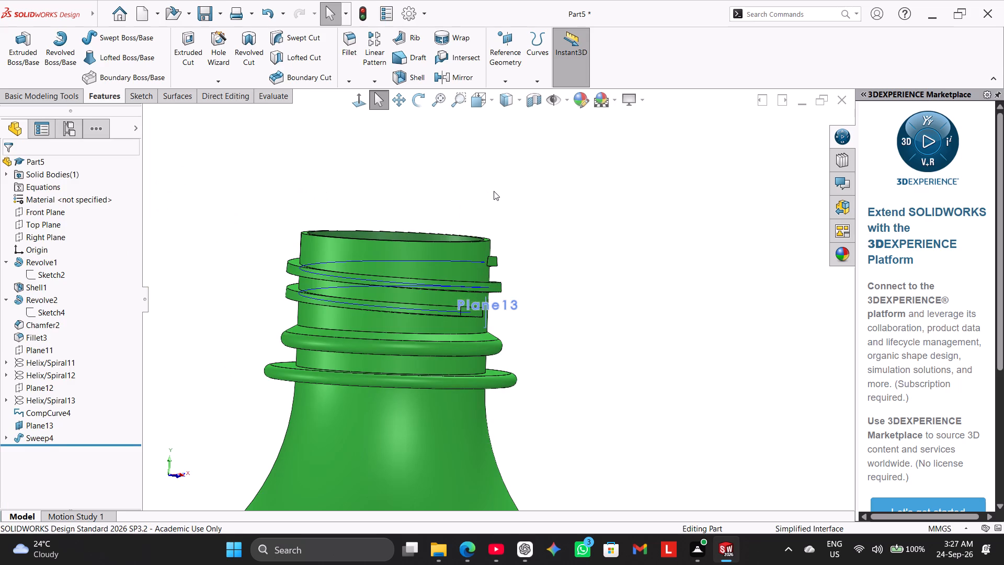
Examine the swept thread from above and look into the neck opening at its two ends.
middle_drag(510, 212, 464, 286)
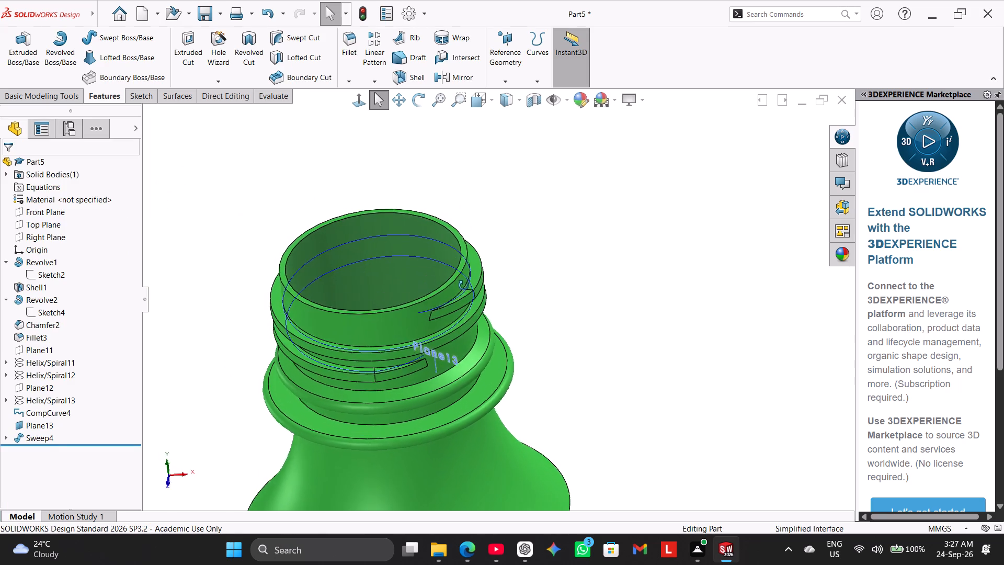
middle_drag(464, 286, 480, 415)
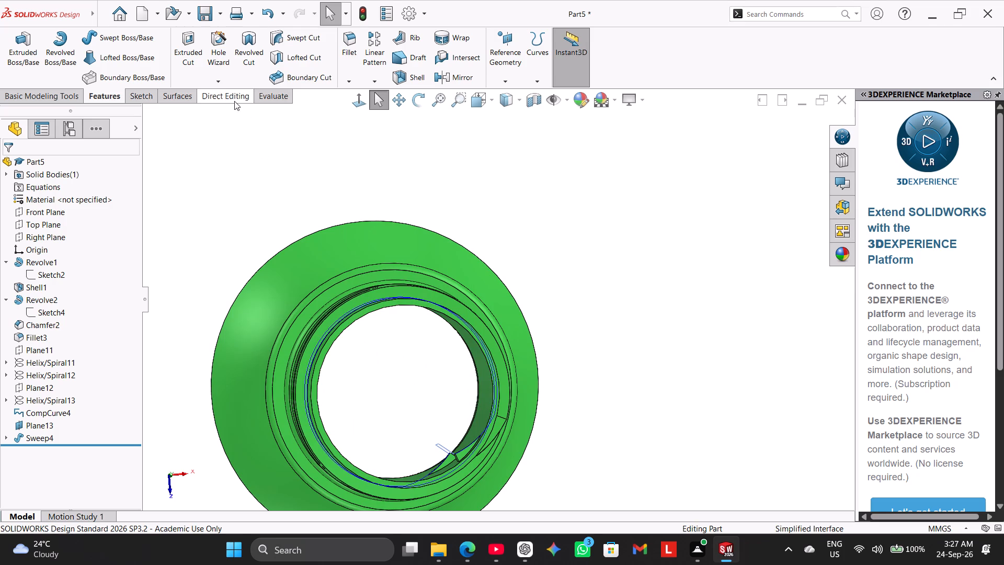
click(234, 100)
middle_drag(346, 168, 367, 197)
scroll(368, 197, down, 1)
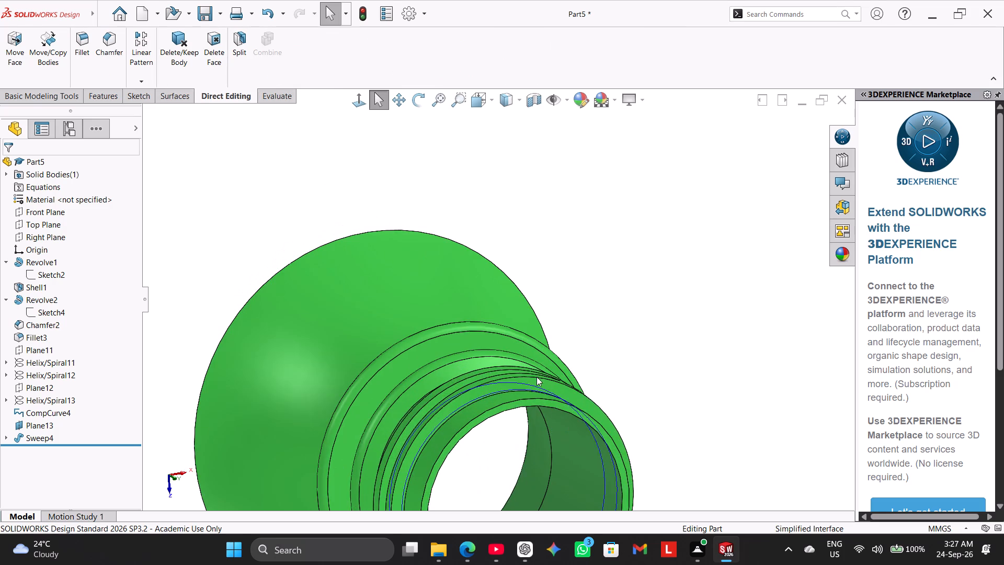
scroll(540, 385, down, 3)
scroll(534, 368, up, 6)
scroll(553, 382, down, 6)
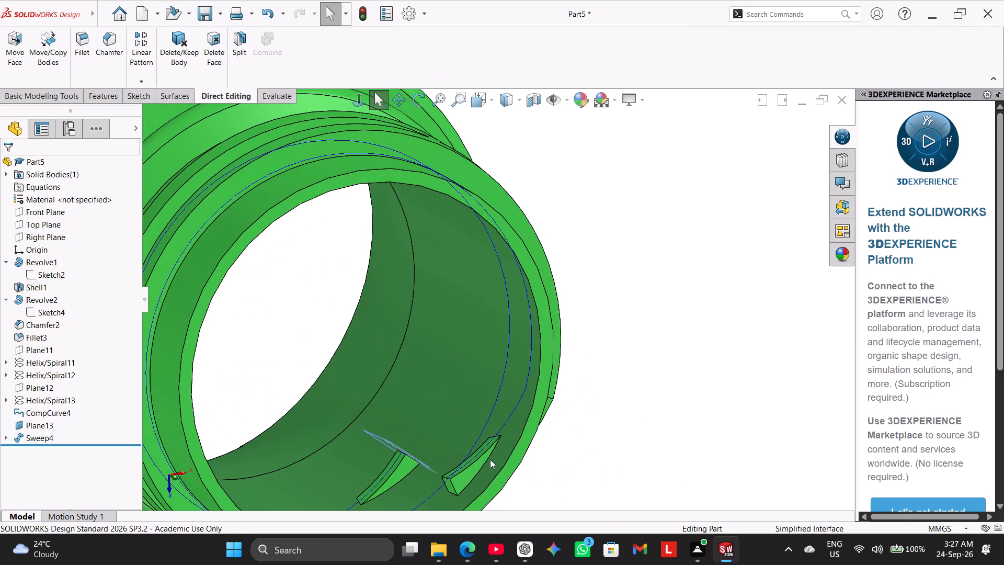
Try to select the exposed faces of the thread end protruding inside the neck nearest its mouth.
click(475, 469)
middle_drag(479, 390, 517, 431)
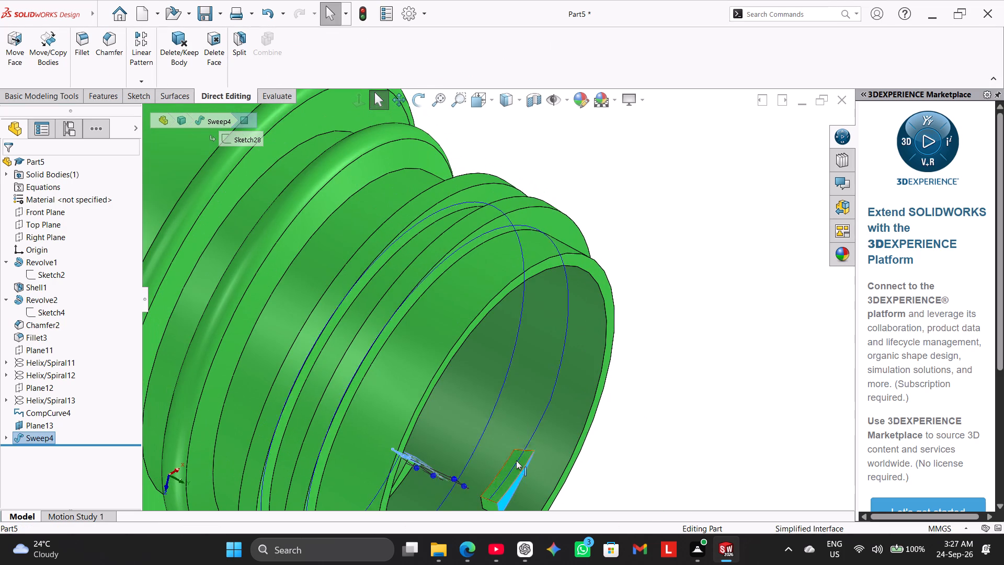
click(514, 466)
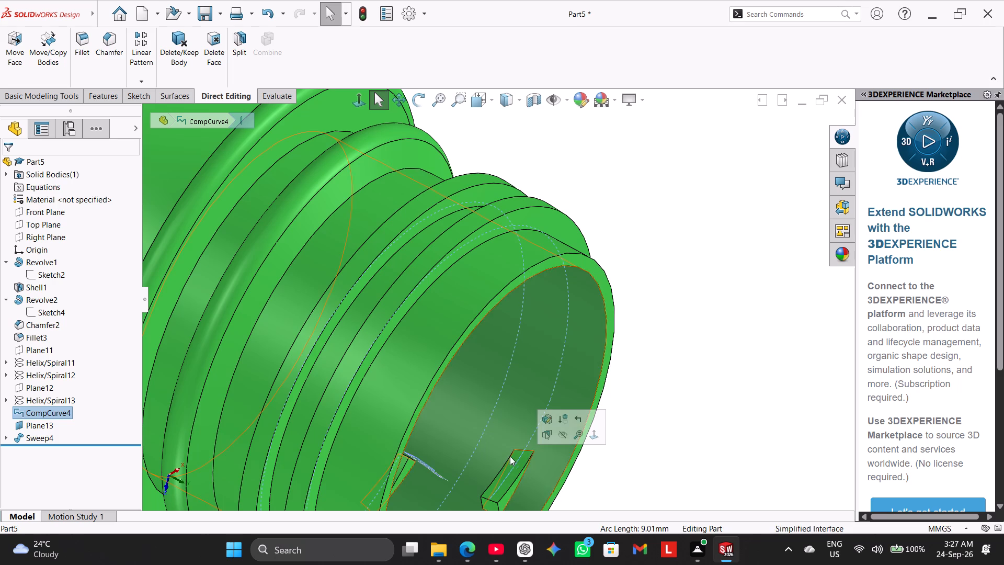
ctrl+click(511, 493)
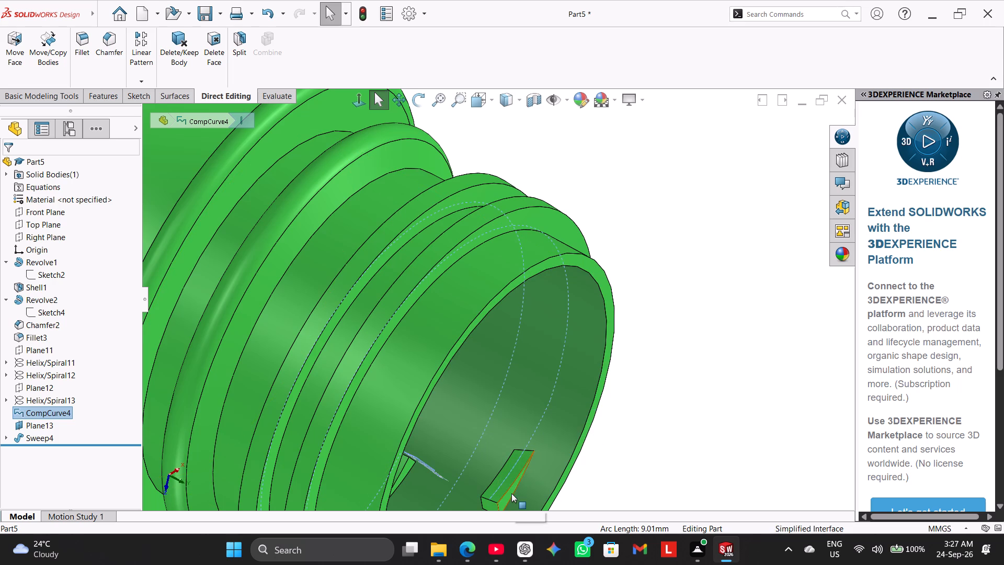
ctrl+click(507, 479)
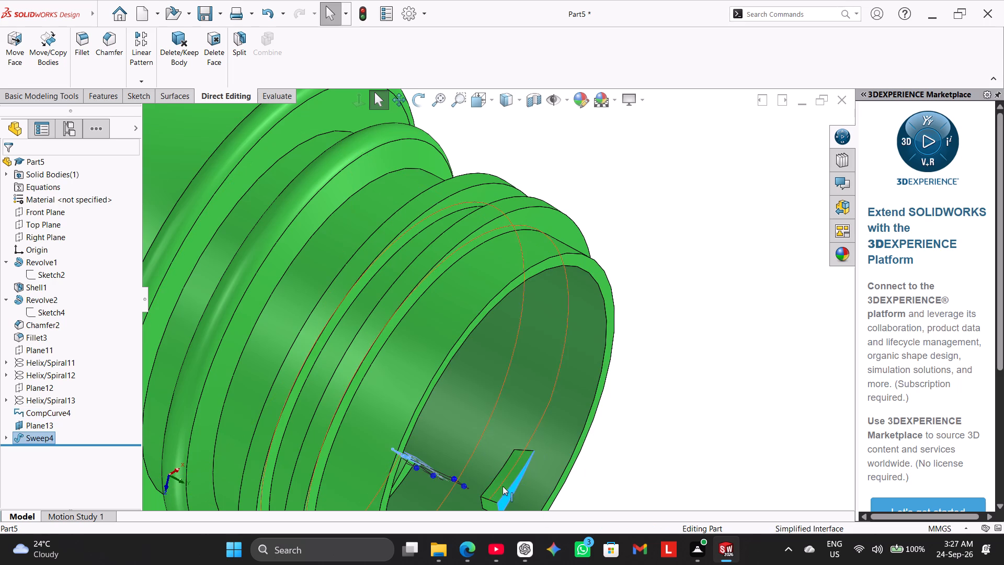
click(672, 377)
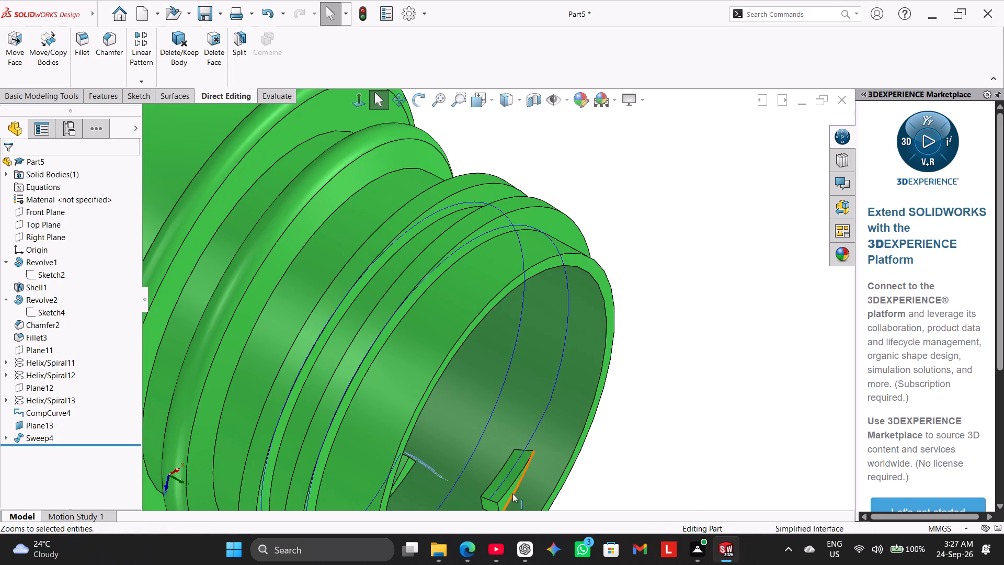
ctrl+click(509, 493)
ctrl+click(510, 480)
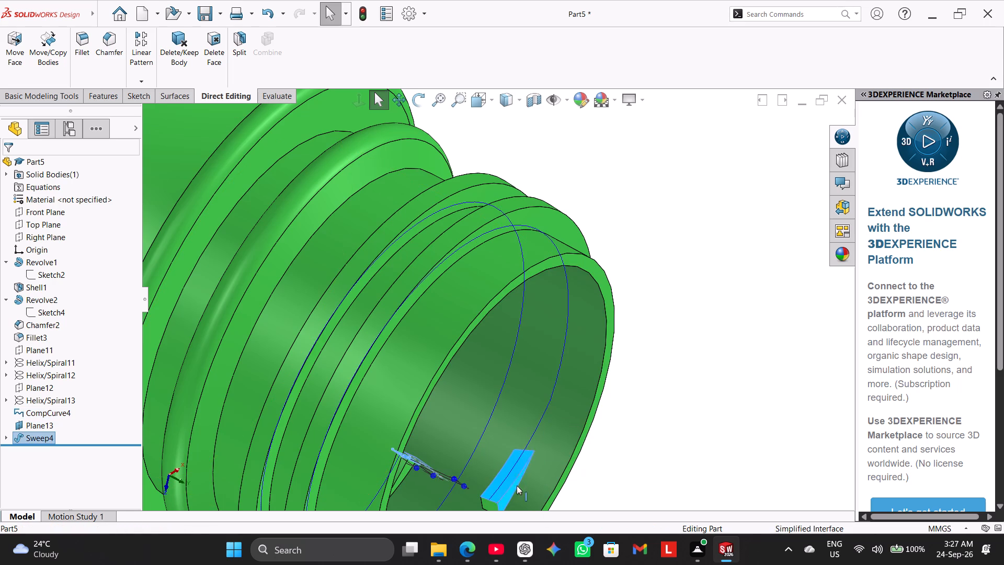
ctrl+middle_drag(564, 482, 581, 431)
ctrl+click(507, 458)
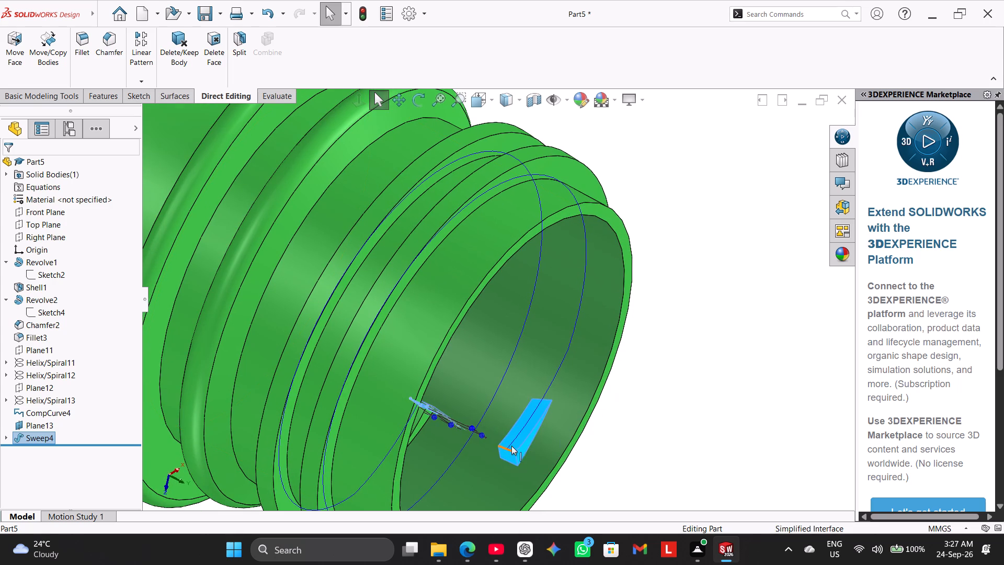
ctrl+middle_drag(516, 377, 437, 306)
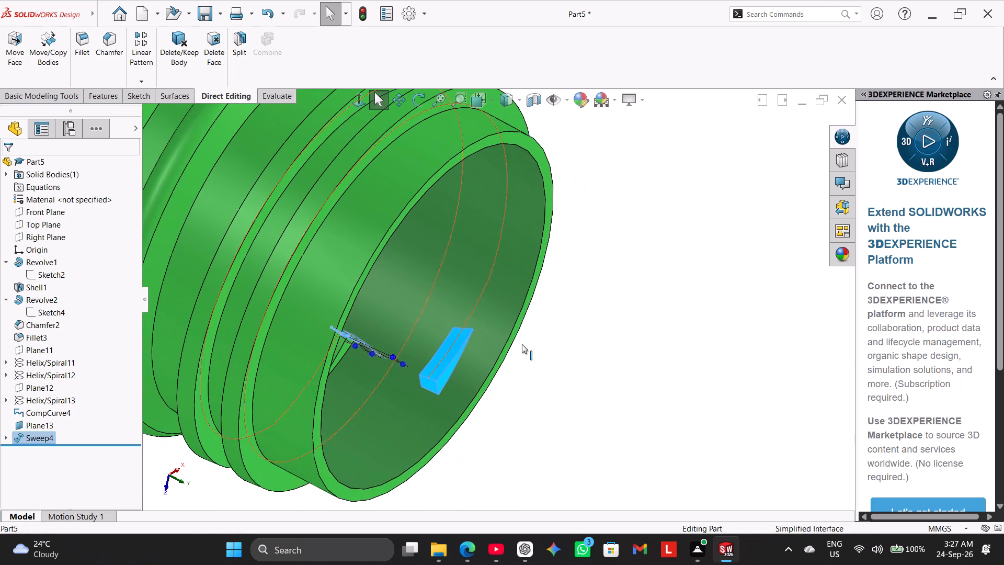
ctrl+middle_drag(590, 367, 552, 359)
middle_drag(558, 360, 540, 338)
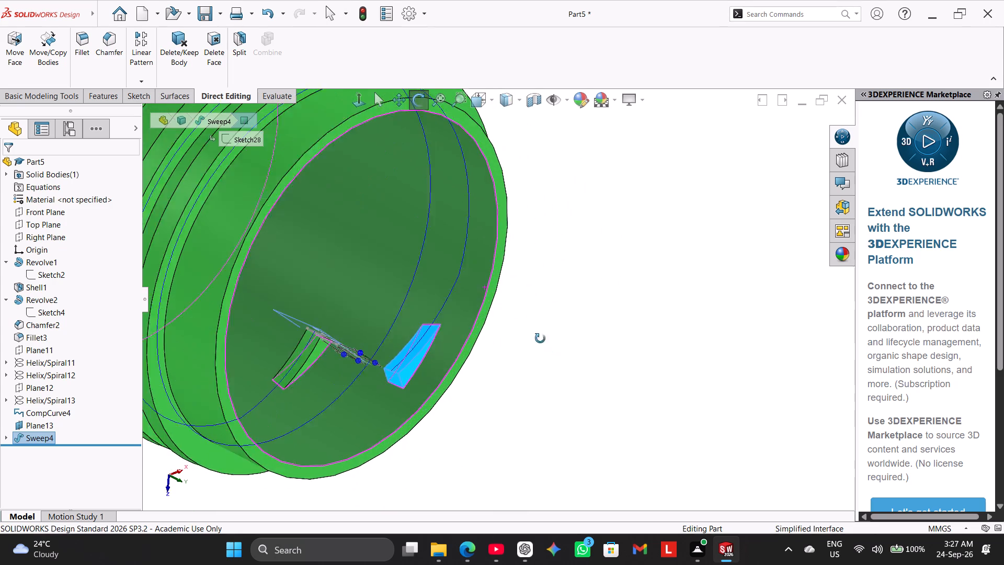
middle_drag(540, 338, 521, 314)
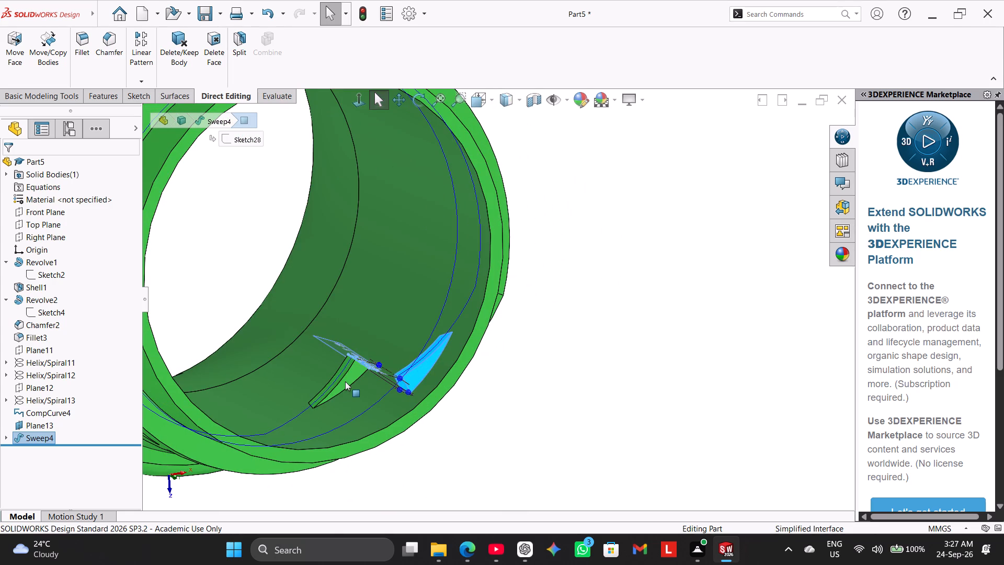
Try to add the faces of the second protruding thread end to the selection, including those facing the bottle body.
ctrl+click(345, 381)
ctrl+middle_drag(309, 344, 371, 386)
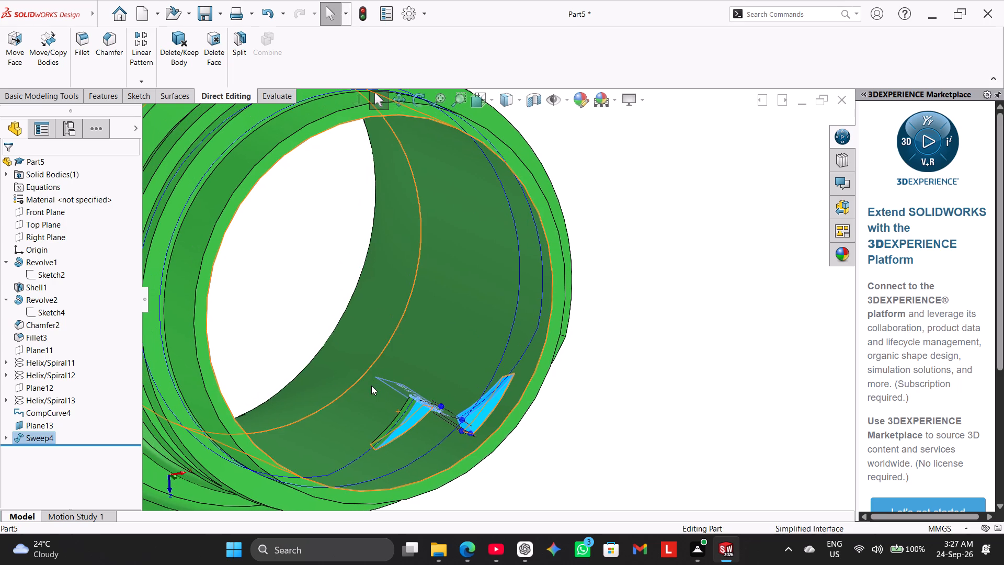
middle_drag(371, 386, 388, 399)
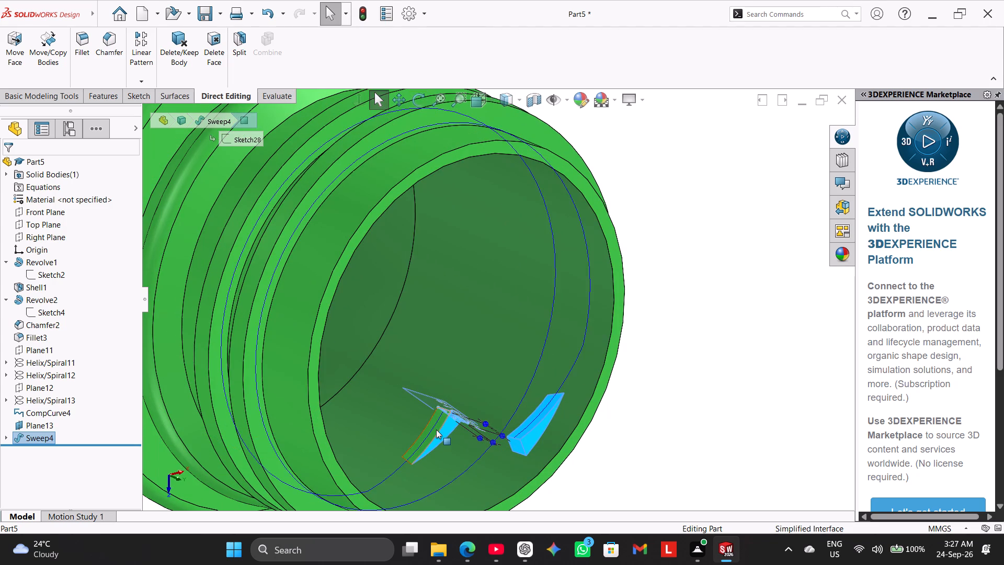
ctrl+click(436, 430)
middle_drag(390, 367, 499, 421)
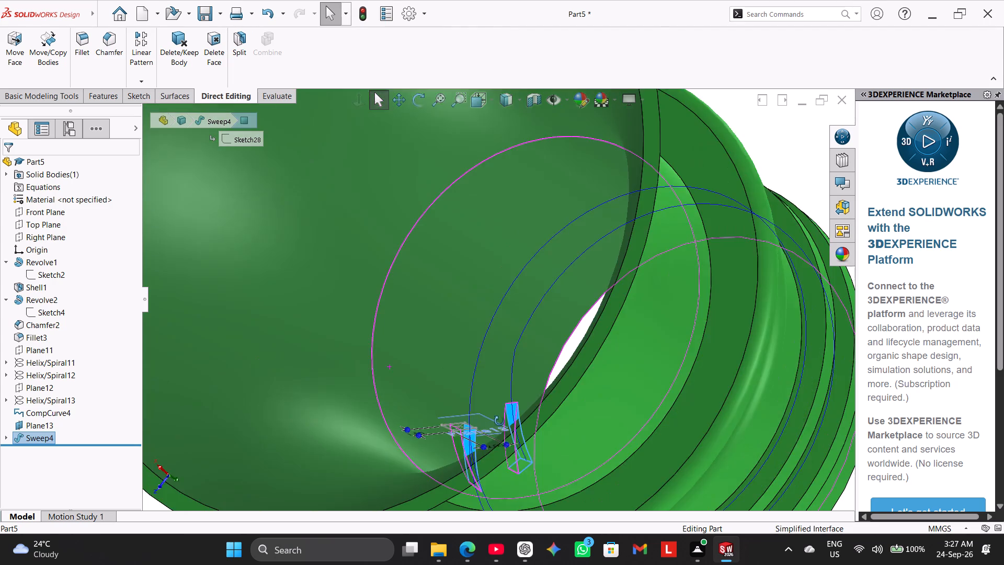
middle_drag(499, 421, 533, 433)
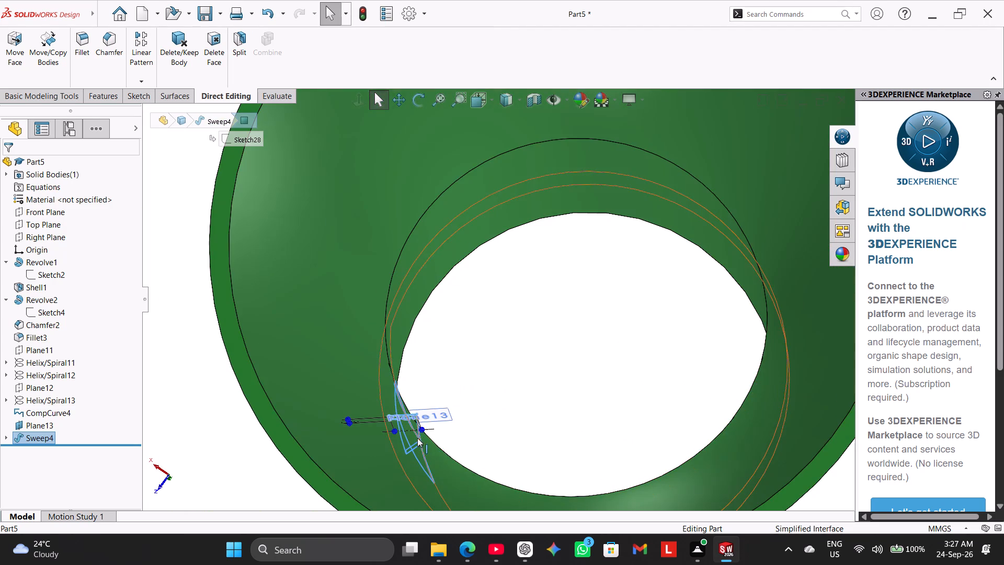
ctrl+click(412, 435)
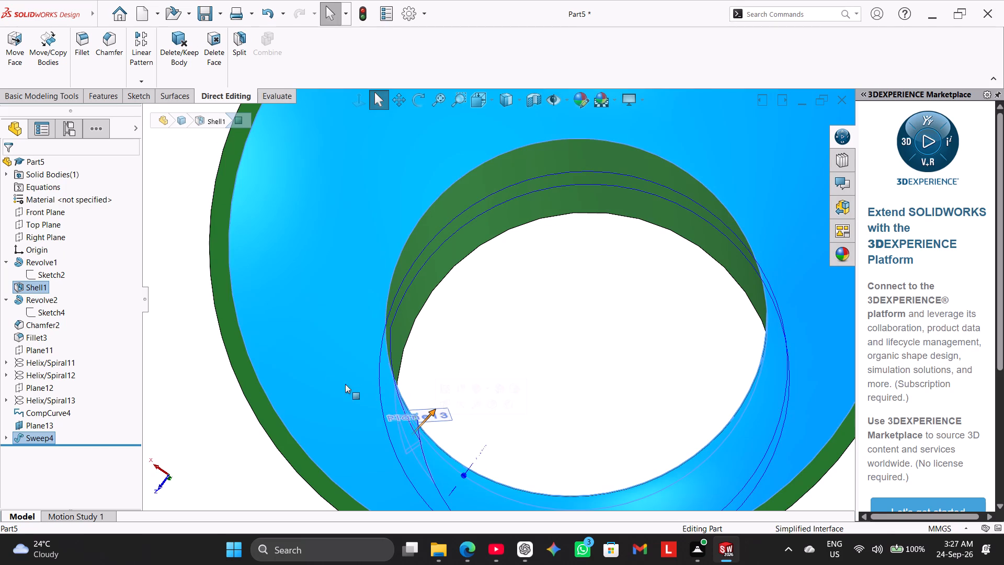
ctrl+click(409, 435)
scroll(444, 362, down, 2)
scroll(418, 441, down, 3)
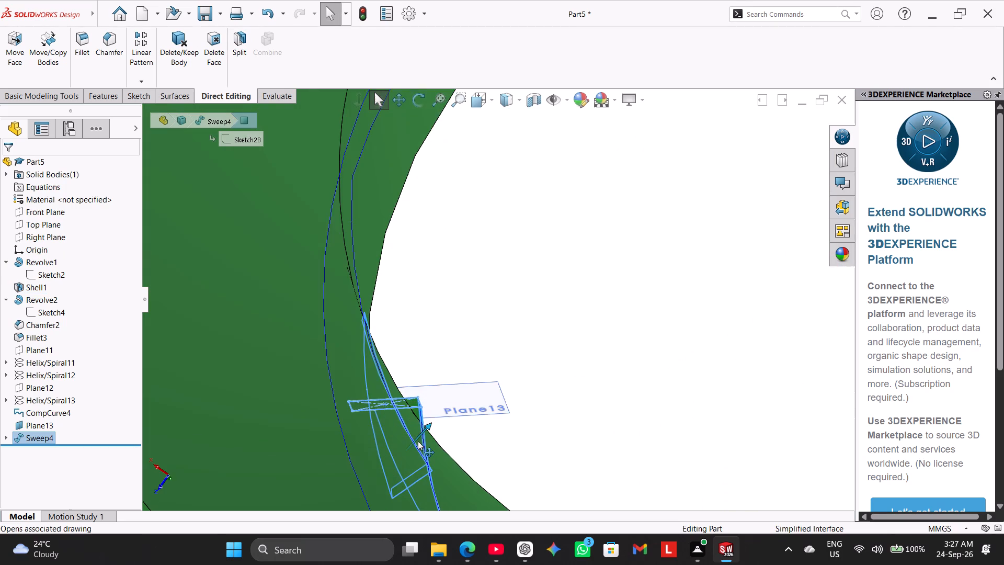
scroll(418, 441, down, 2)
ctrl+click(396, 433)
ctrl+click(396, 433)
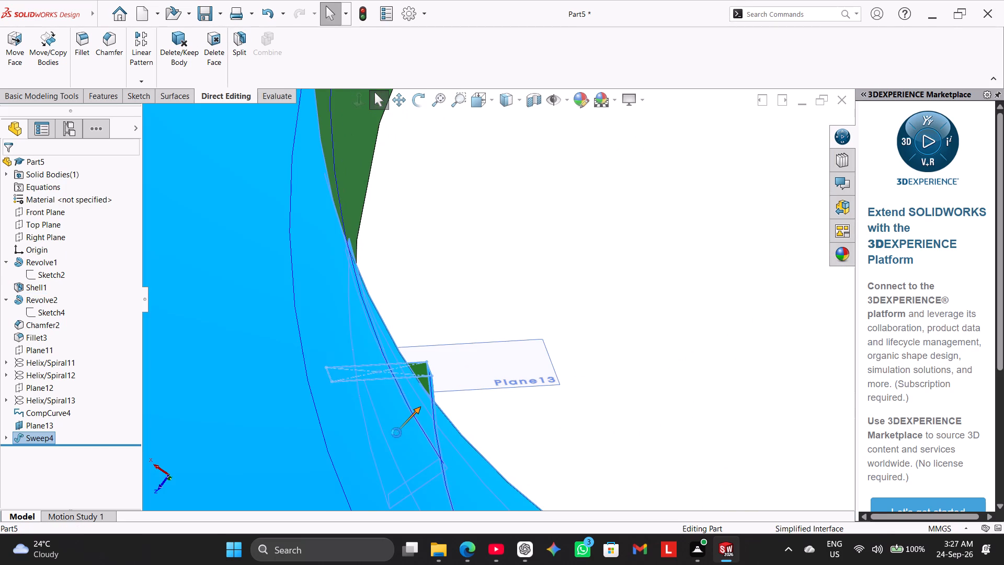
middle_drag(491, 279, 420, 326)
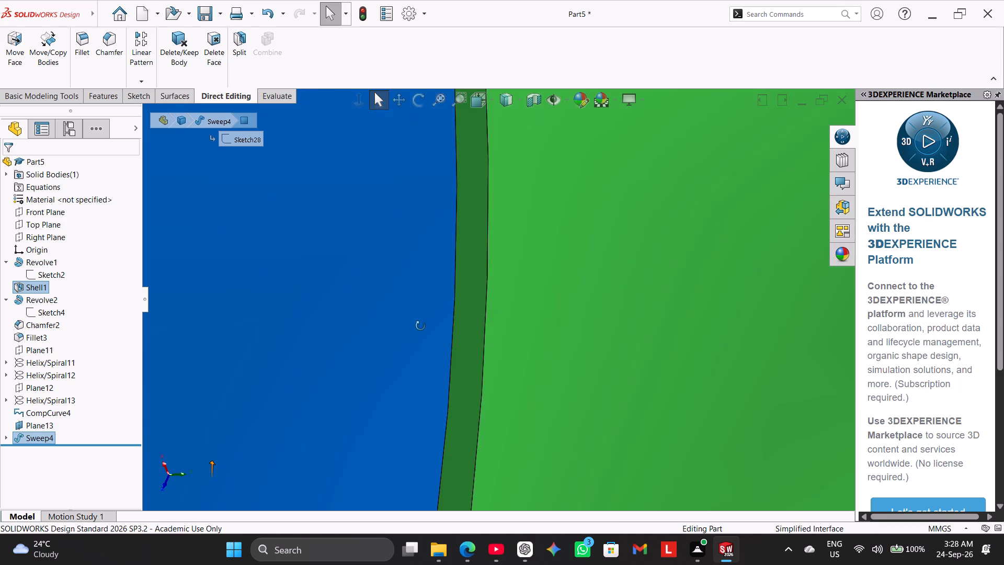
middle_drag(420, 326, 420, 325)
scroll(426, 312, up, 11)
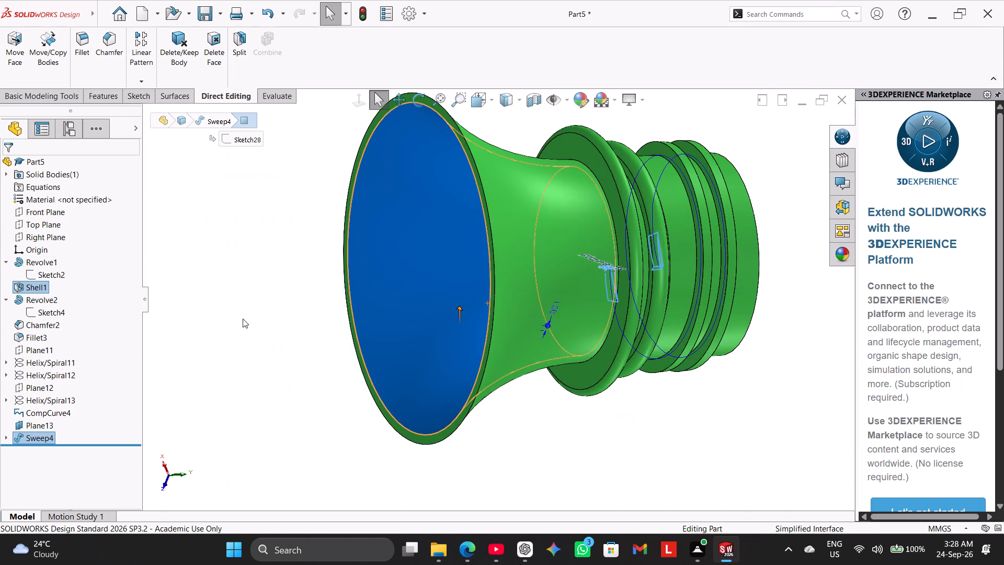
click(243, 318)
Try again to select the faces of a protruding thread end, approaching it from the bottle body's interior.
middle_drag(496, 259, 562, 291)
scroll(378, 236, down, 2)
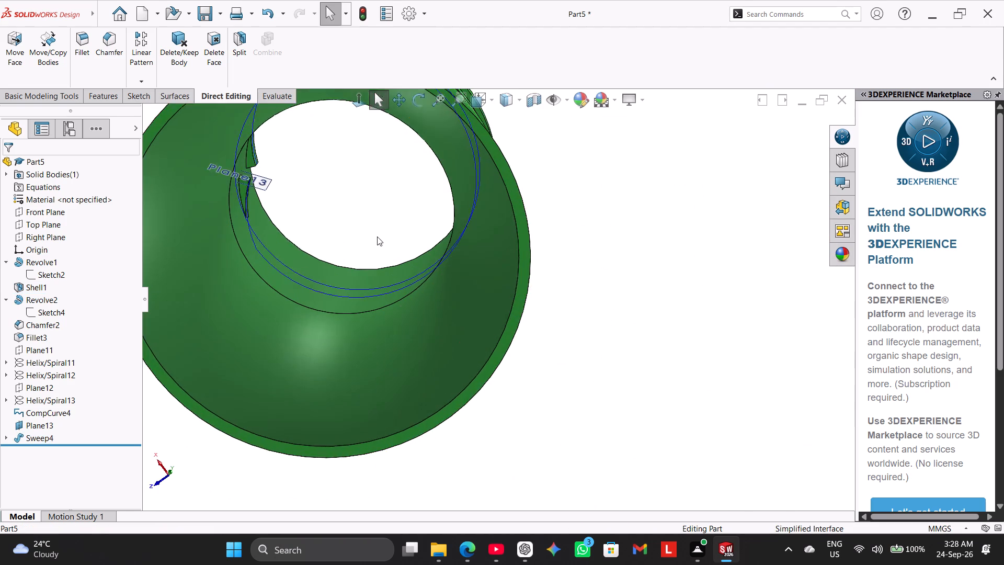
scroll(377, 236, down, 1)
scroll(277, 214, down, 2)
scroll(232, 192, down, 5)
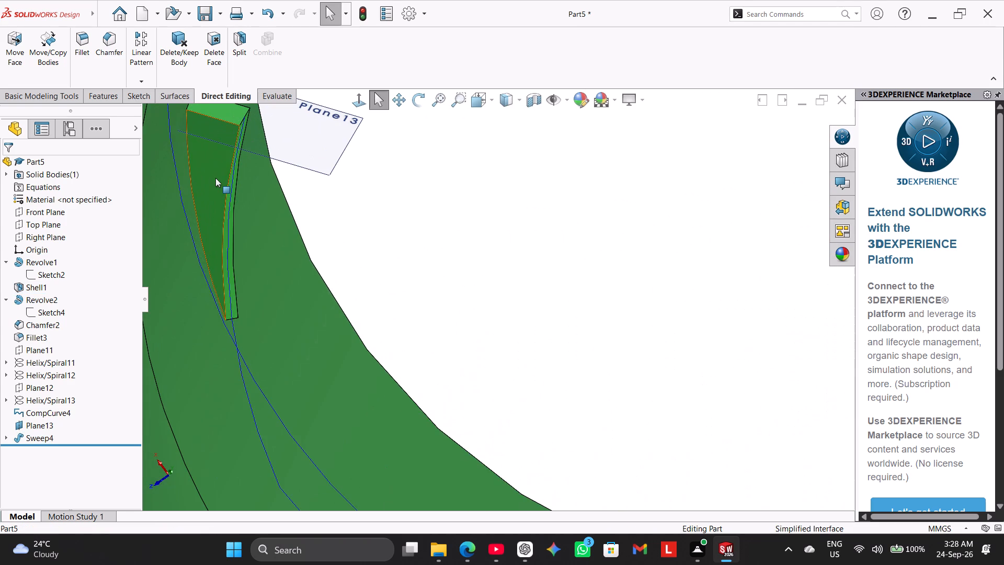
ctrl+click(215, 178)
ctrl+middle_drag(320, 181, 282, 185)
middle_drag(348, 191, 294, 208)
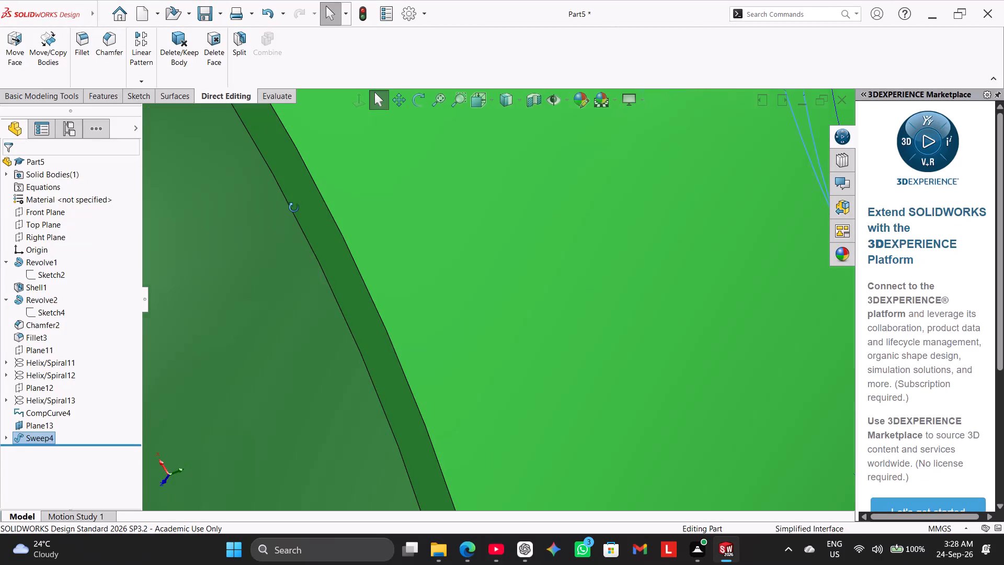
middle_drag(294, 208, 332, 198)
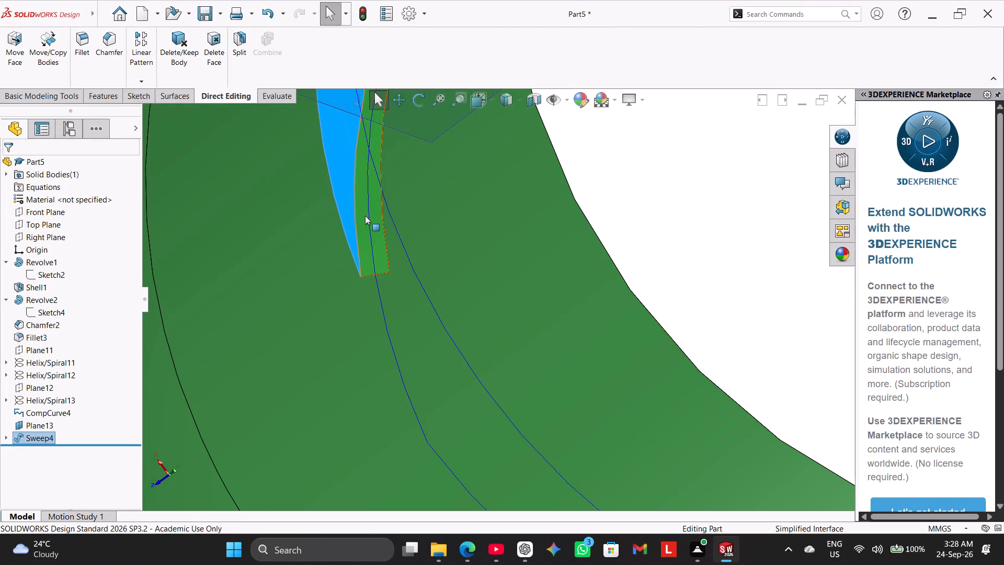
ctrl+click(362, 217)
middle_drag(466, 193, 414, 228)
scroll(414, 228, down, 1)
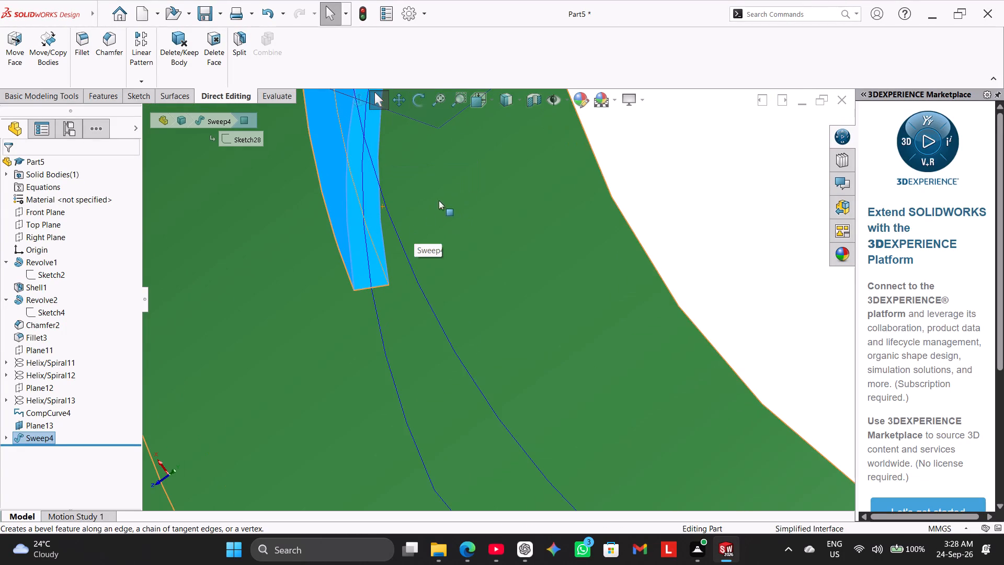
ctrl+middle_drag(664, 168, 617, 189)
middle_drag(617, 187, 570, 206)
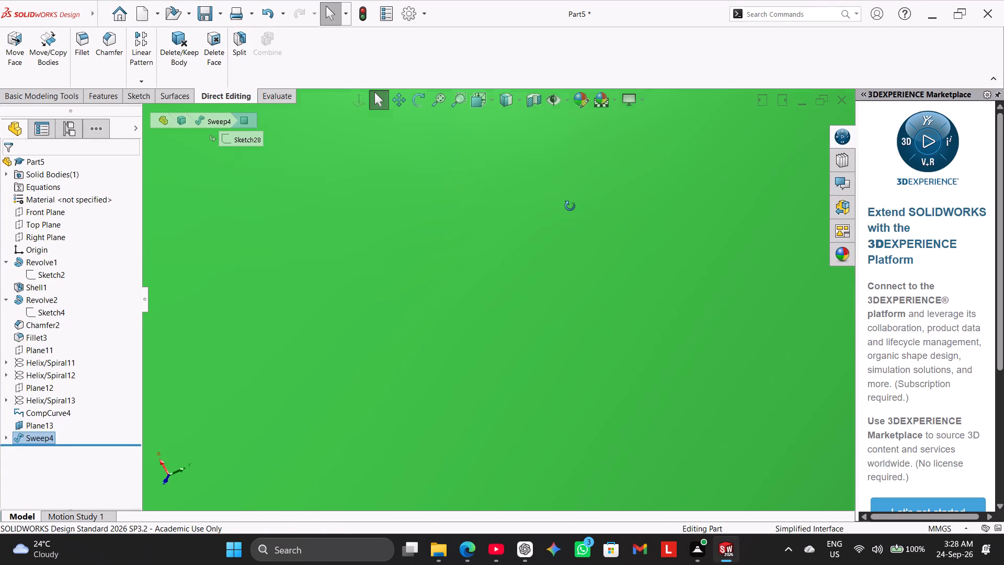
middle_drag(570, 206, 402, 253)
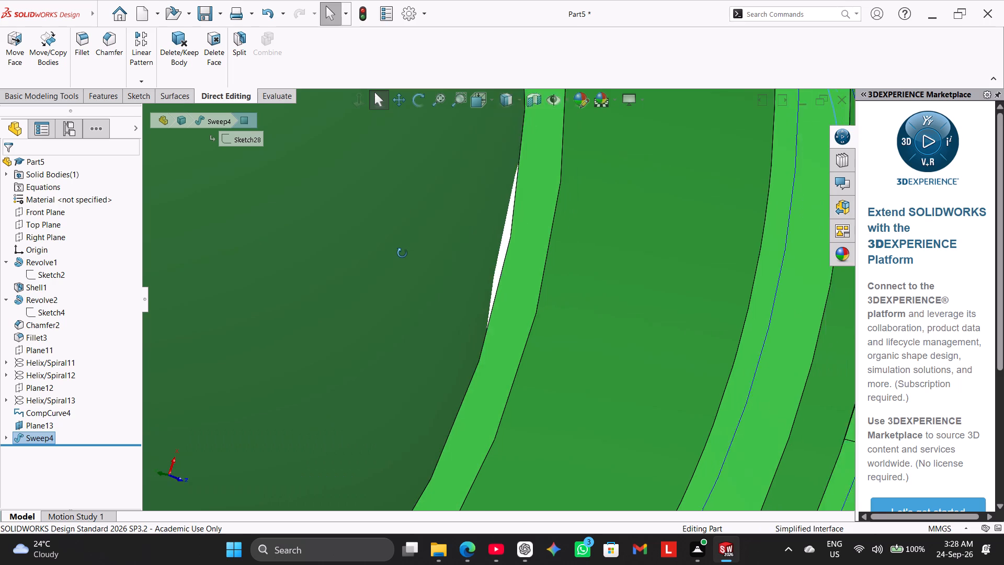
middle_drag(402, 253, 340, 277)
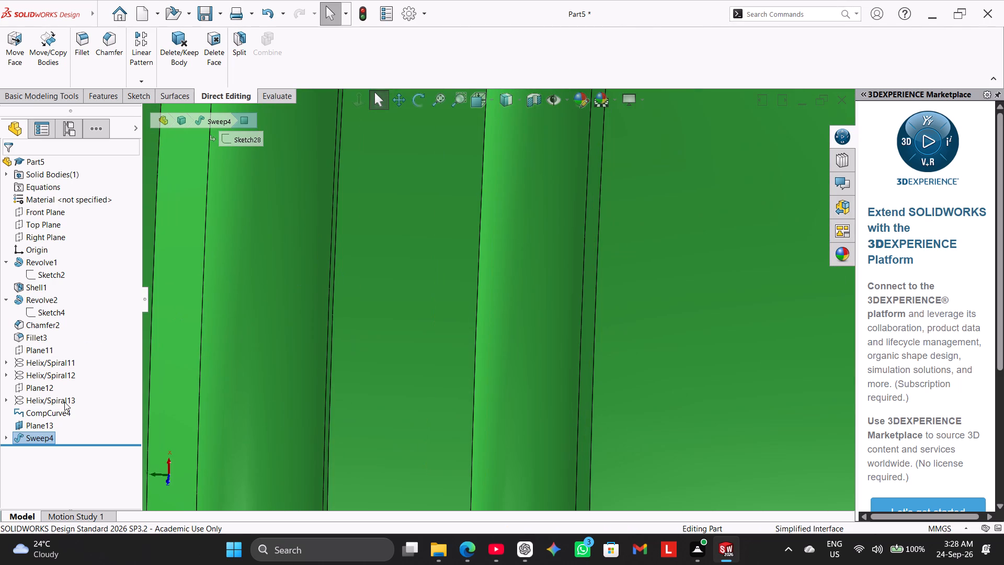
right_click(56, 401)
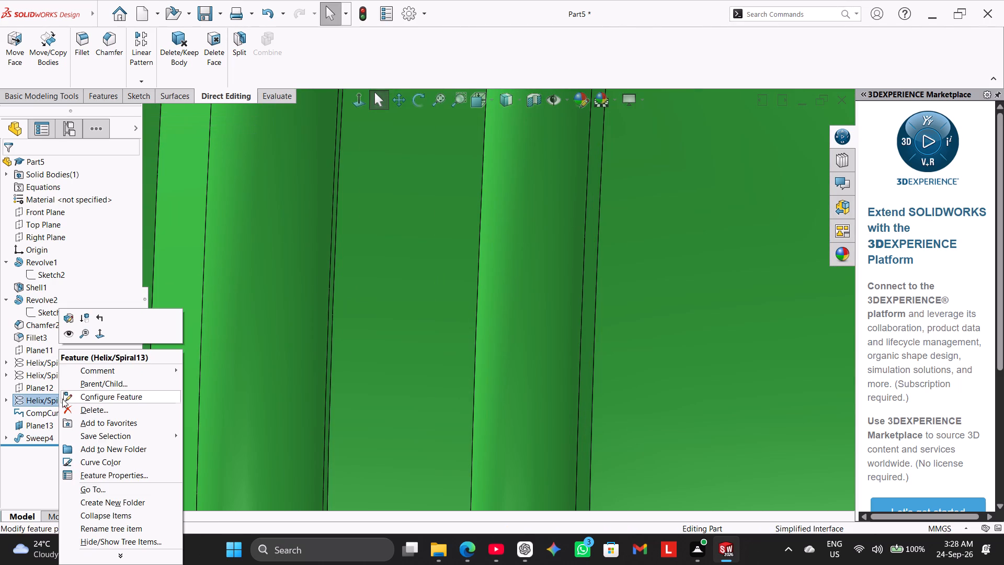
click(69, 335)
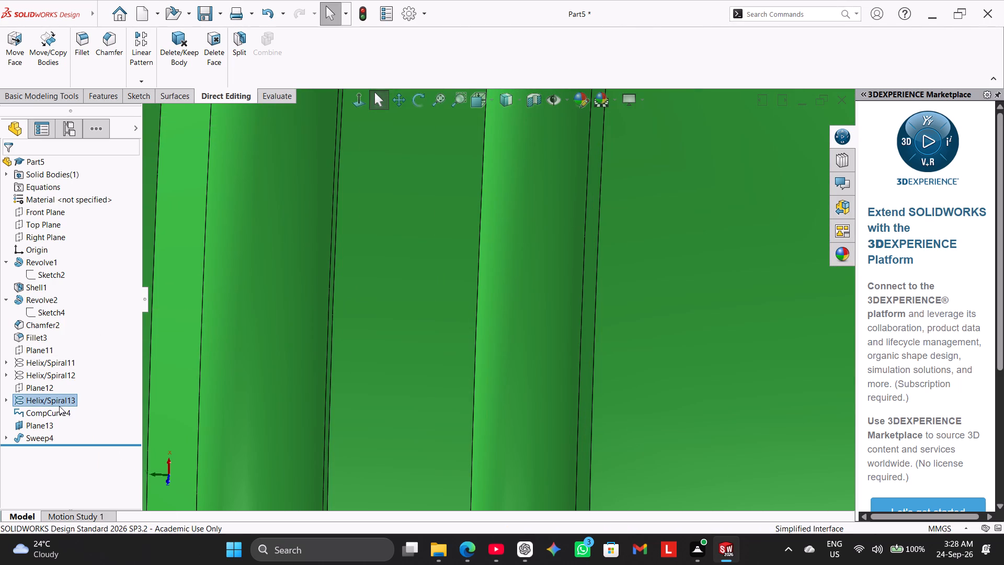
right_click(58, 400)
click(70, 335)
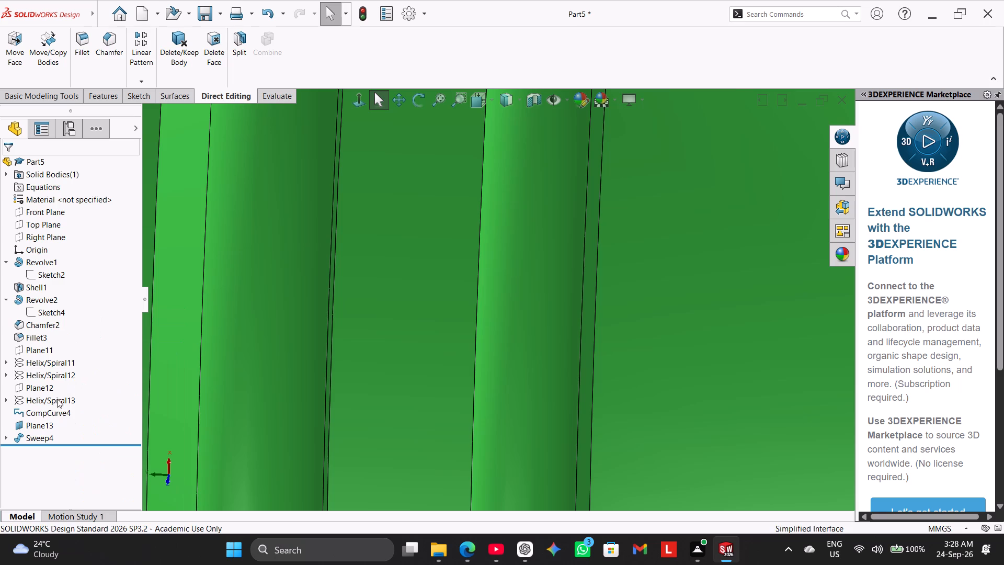
Hide the composite curve CompCurve4 and the profile's reference plane Plane13.
right_click(53, 411)
click(65, 334)
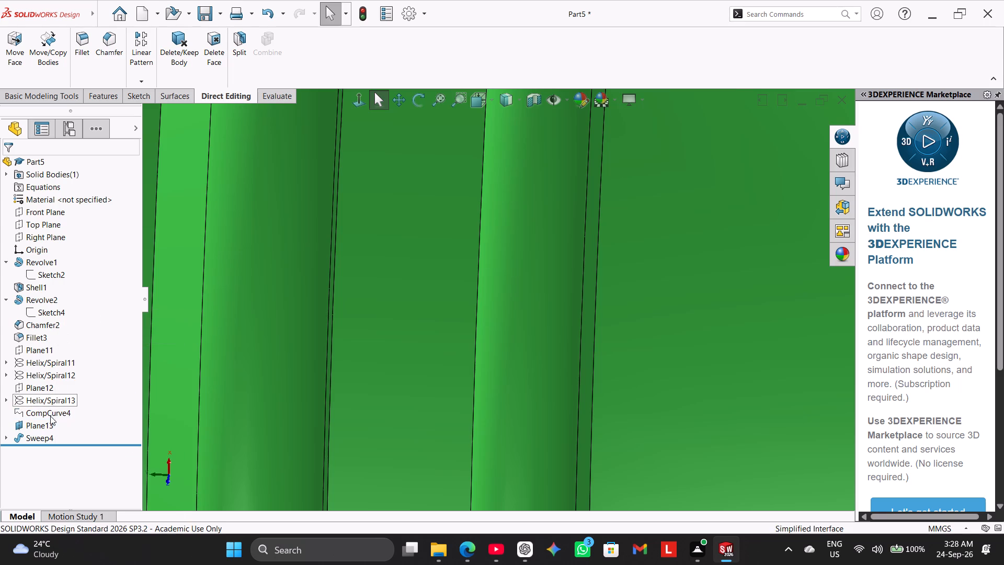
right_click(45, 426)
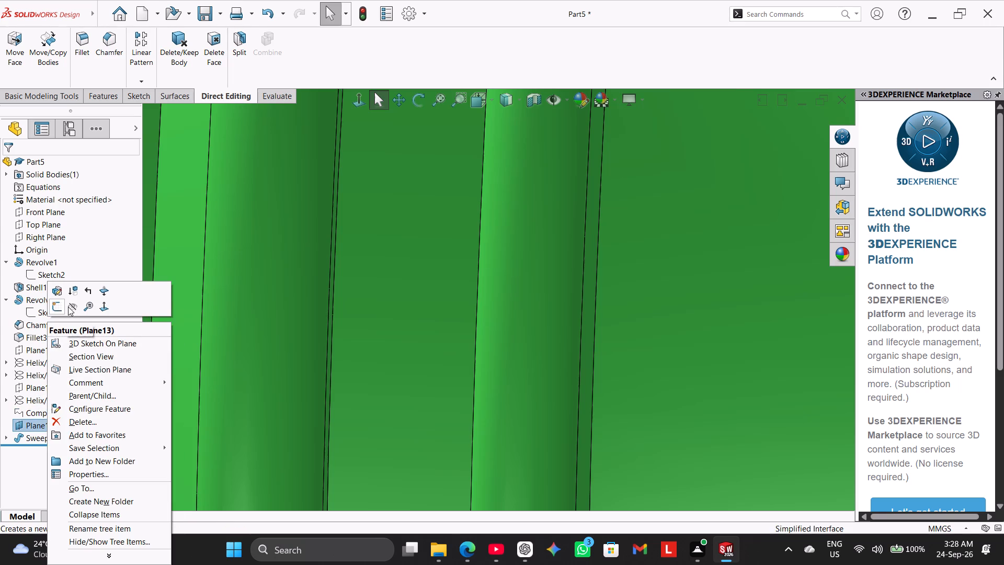
click(71, 307)
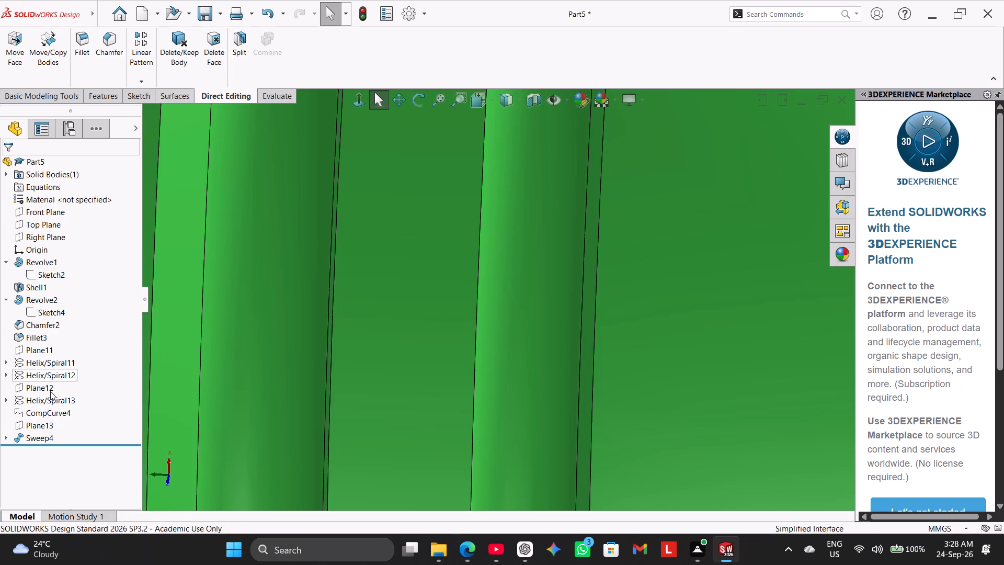
scroll(216, 371, up, 5)
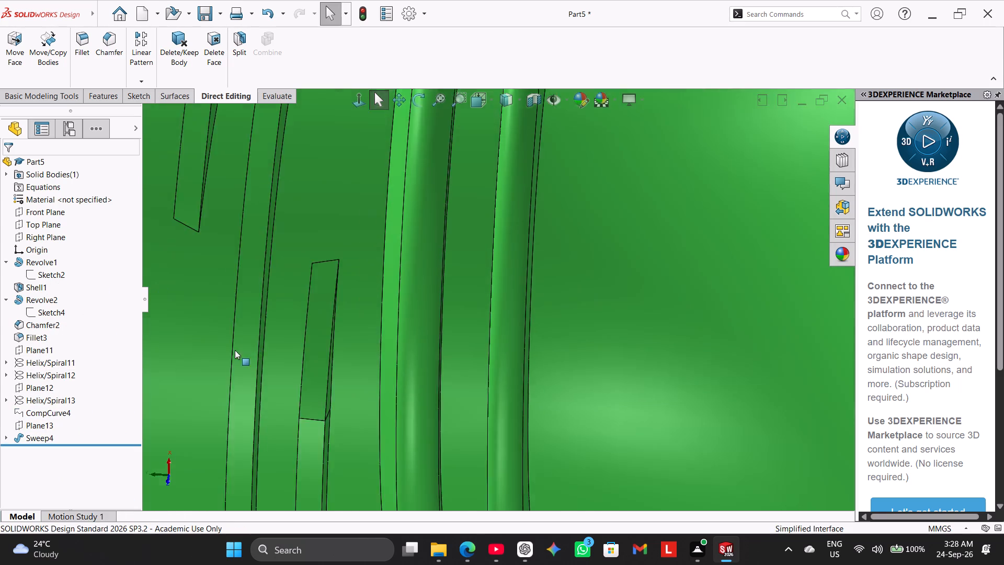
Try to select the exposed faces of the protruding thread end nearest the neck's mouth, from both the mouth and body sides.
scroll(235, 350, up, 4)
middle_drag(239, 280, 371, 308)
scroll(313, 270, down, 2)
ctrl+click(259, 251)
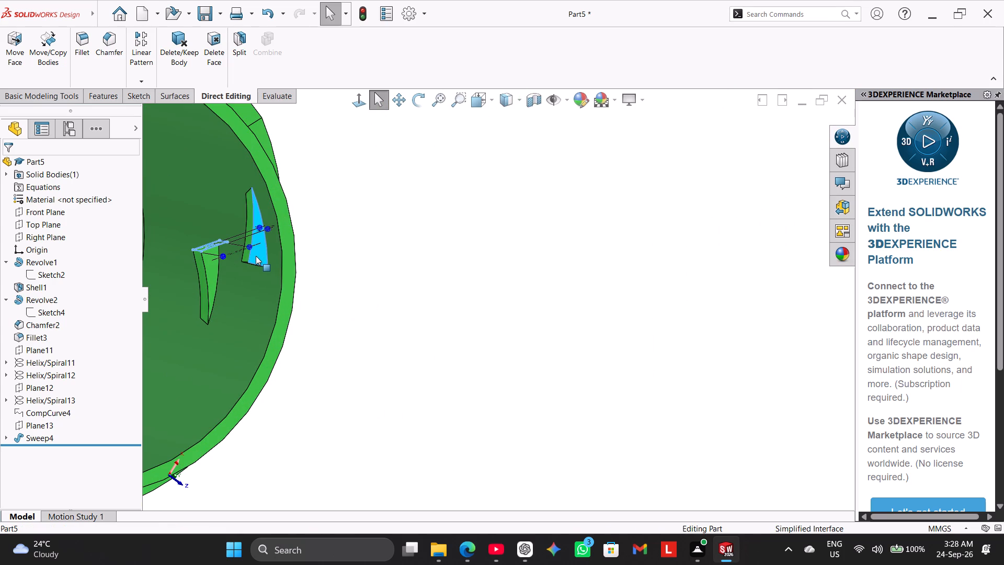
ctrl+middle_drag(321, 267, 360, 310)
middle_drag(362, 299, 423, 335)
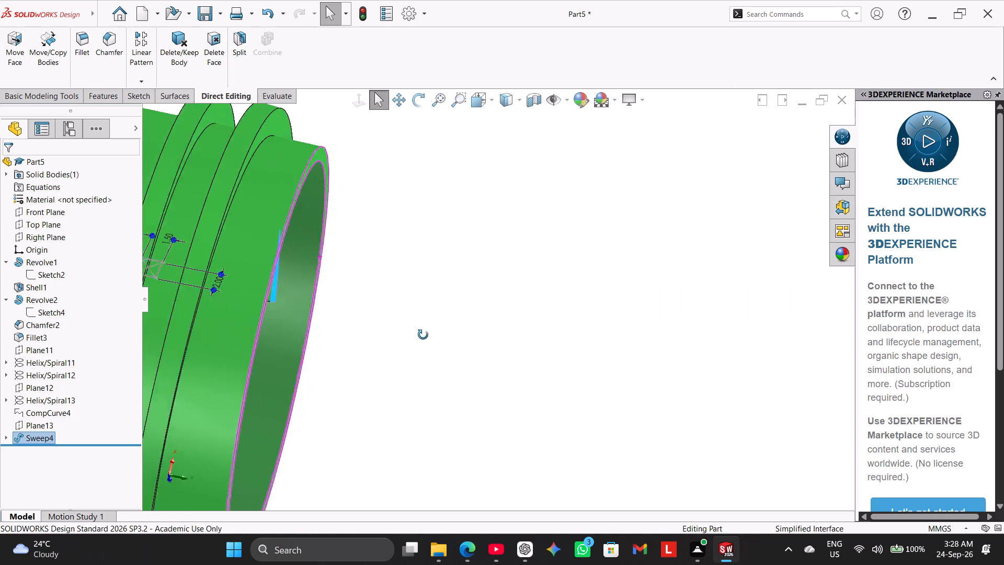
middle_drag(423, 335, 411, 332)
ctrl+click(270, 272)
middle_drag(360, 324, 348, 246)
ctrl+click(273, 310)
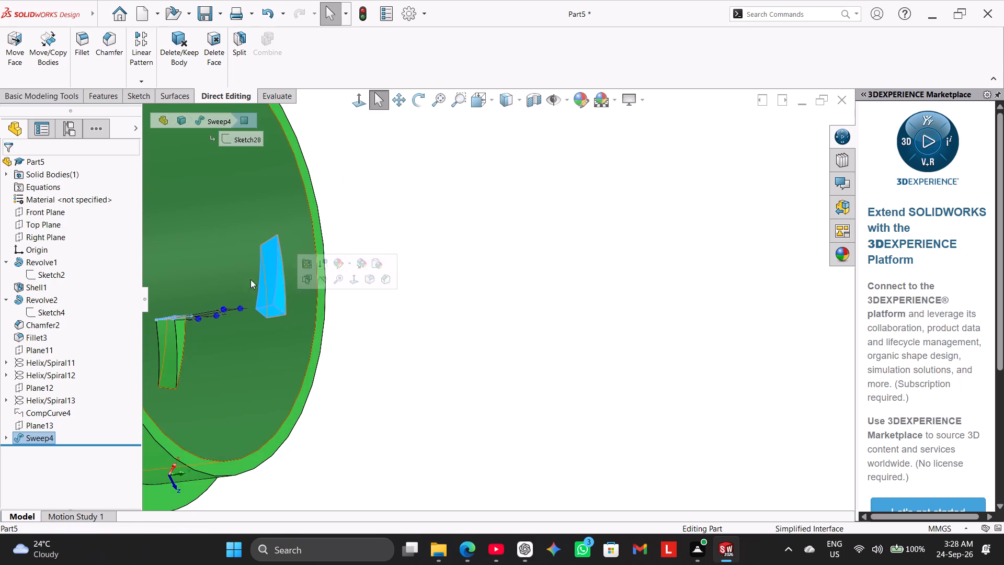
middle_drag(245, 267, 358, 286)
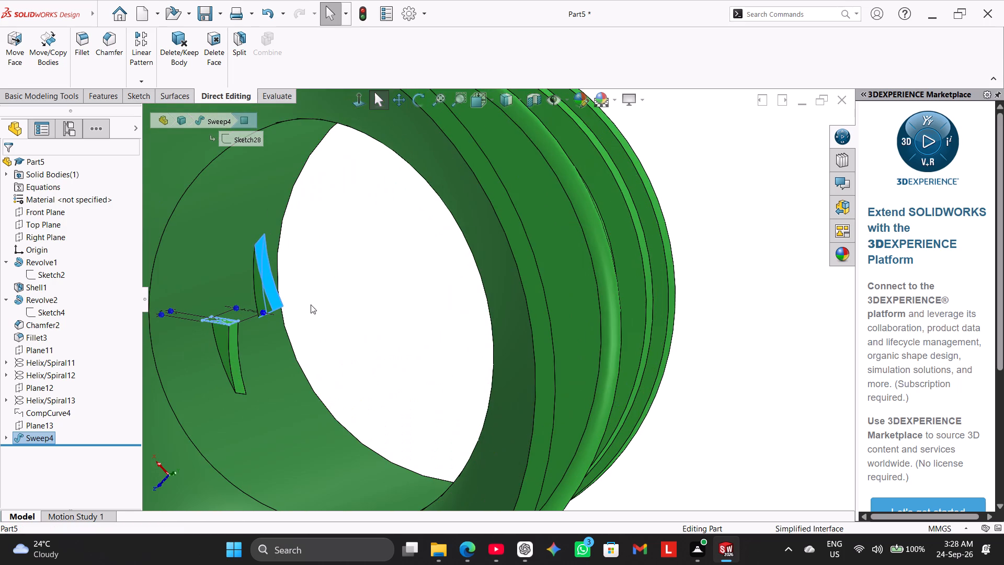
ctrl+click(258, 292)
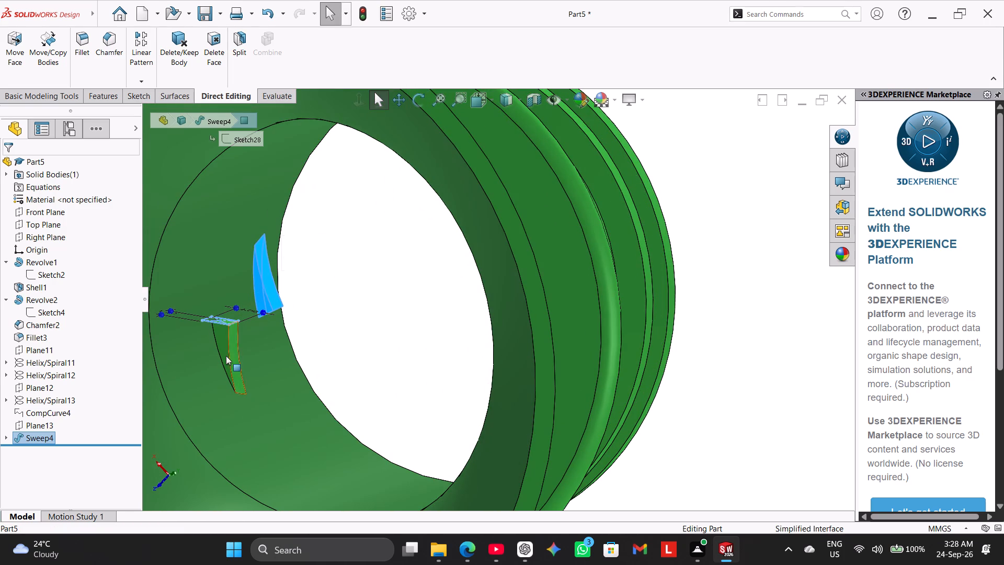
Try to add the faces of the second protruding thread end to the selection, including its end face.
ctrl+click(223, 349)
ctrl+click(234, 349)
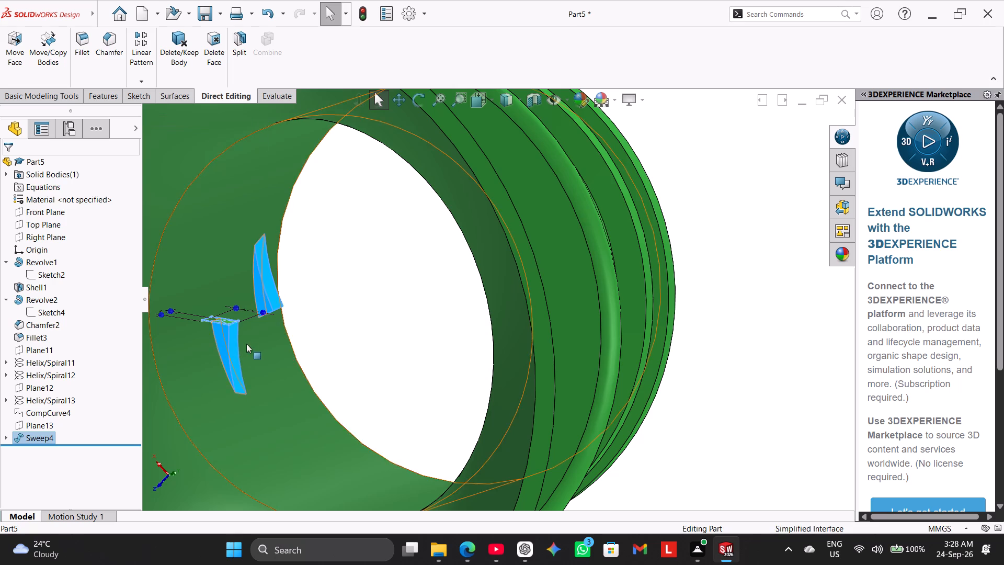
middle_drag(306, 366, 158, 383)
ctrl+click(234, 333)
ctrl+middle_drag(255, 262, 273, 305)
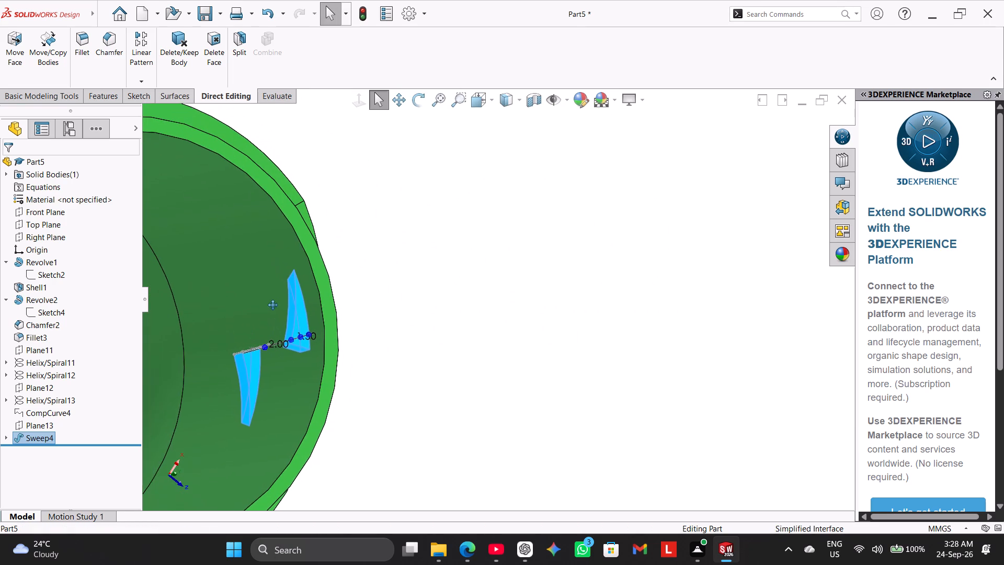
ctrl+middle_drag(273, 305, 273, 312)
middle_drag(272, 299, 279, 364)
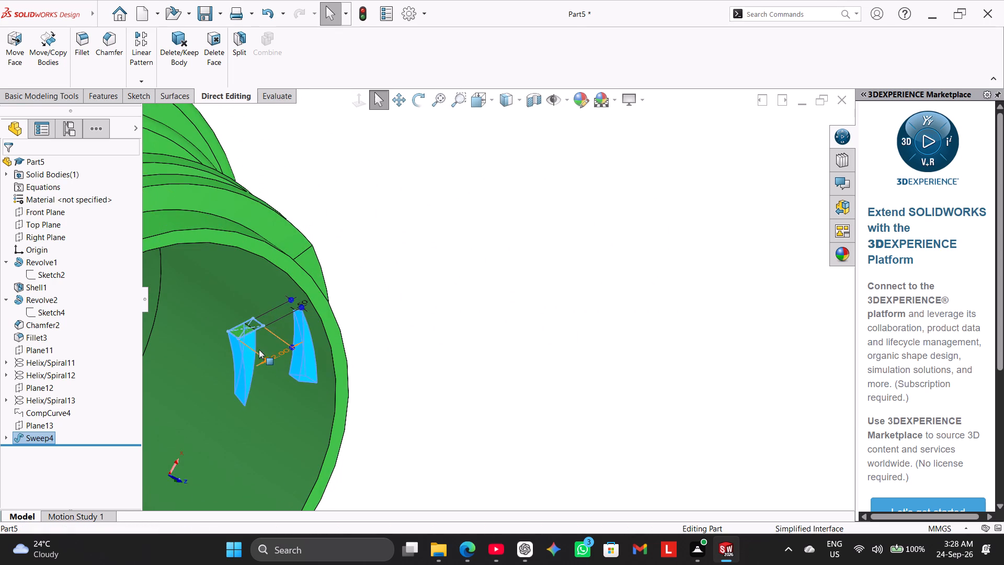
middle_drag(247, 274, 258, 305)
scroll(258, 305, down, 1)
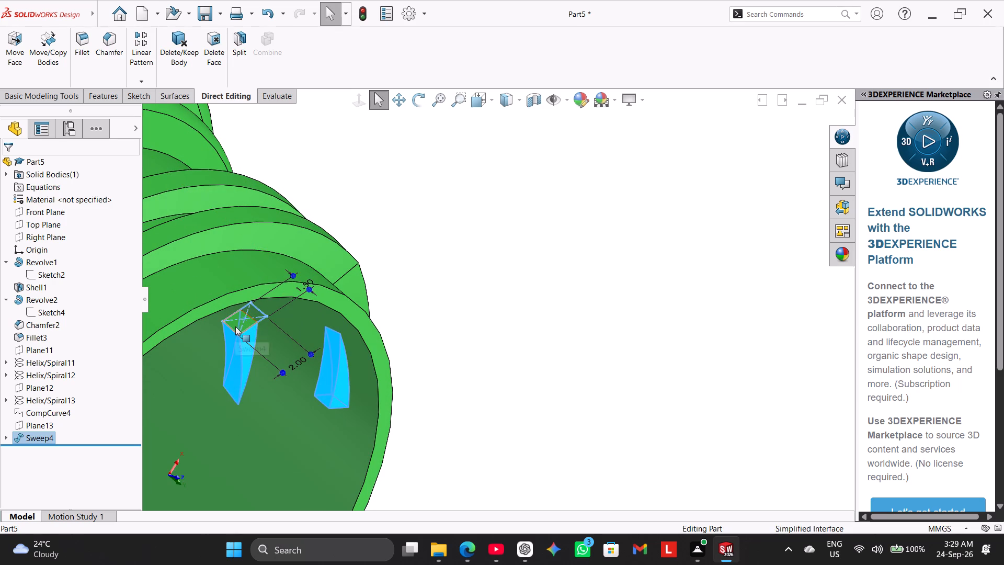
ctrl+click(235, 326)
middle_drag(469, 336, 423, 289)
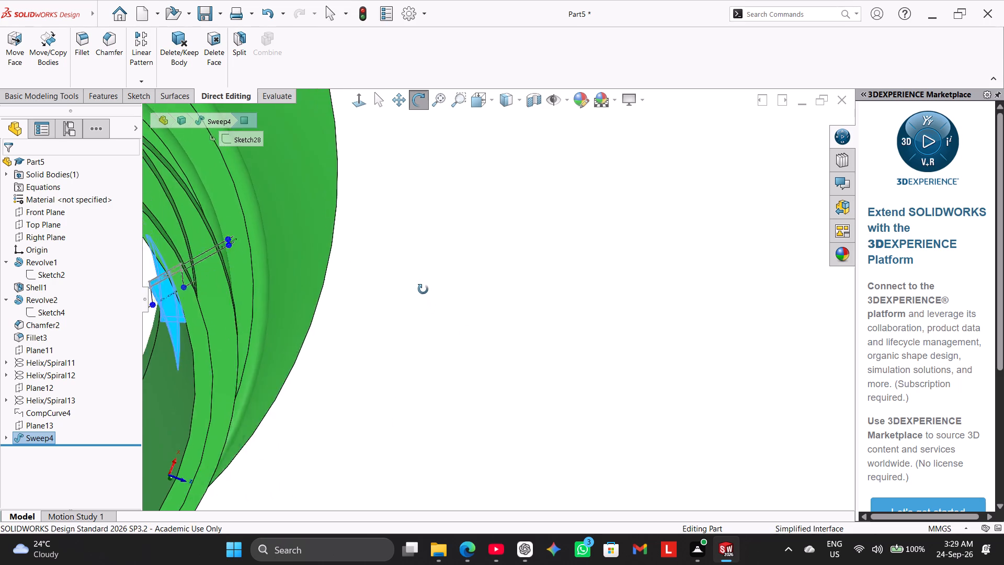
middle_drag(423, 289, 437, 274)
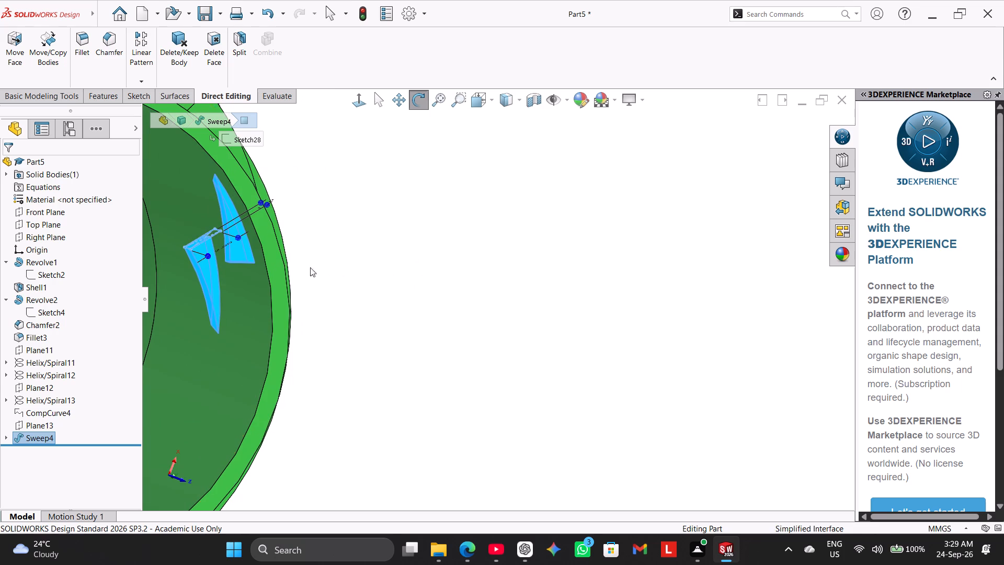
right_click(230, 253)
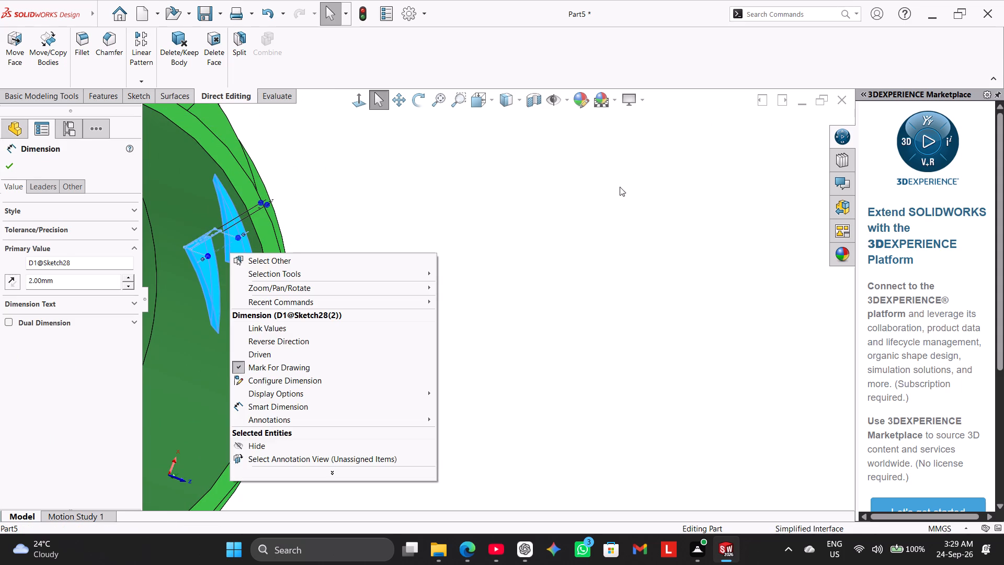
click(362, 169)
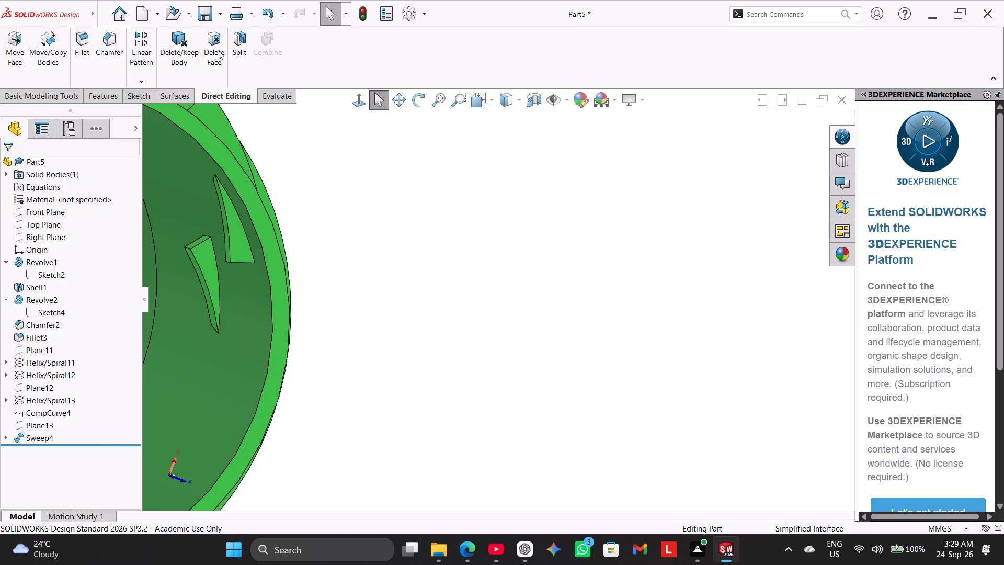
Try to remove three faces of the two protruding thread ends inside the neck using Delete Face with Delete and Patch.
ctrl+click(234, 232)
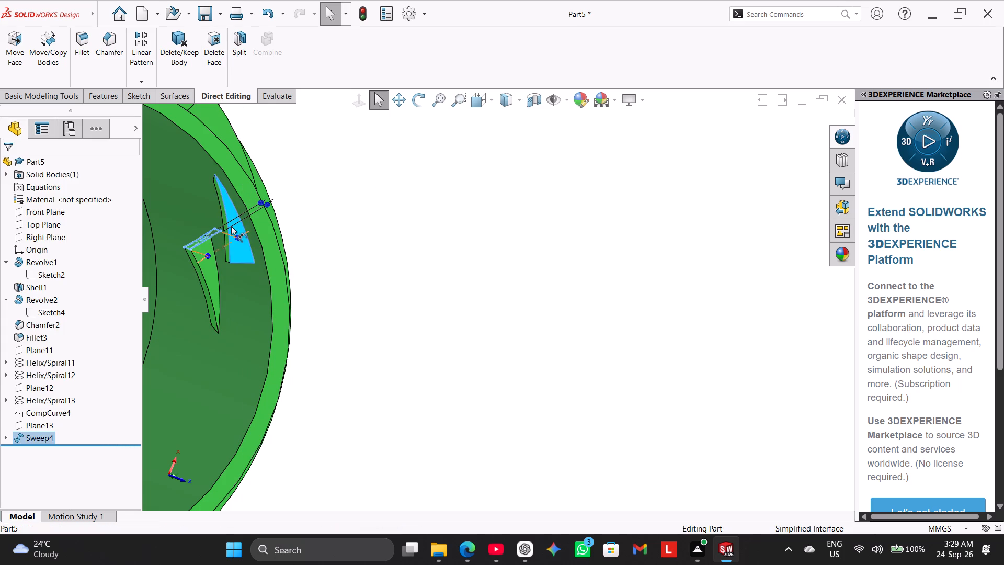
click(220, 59)
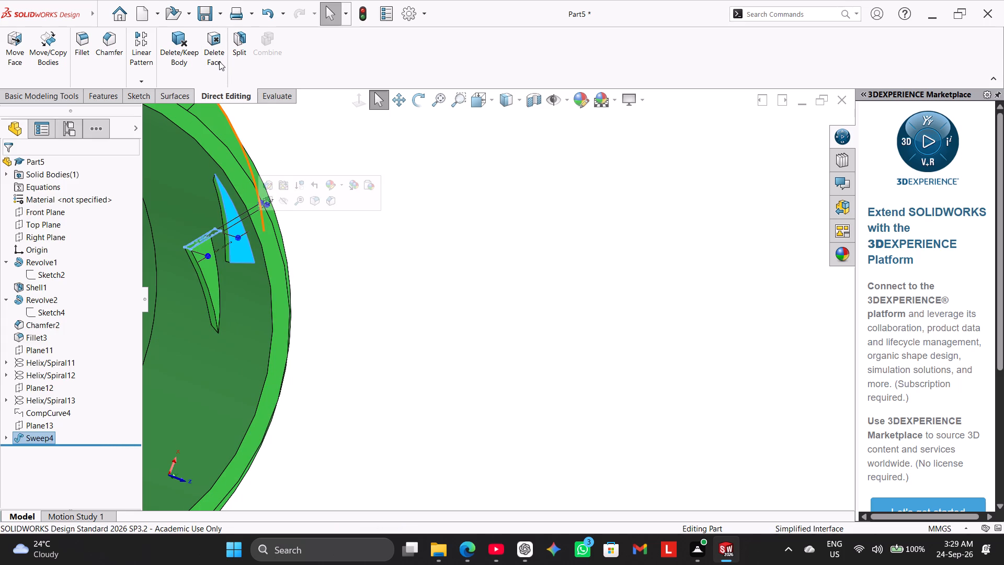
click(213, 49)
click(333, 218)
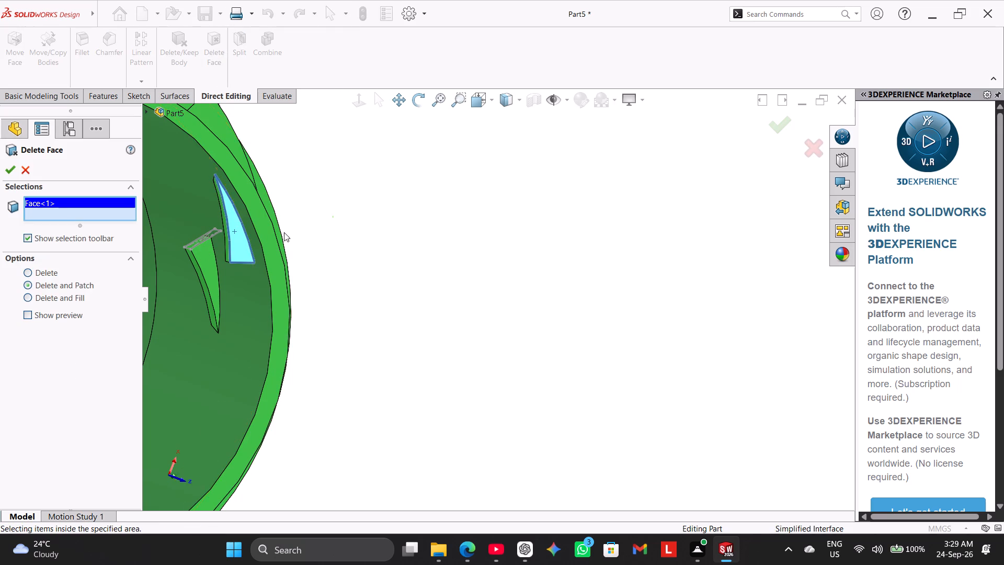
ctrl+click(203, 259)
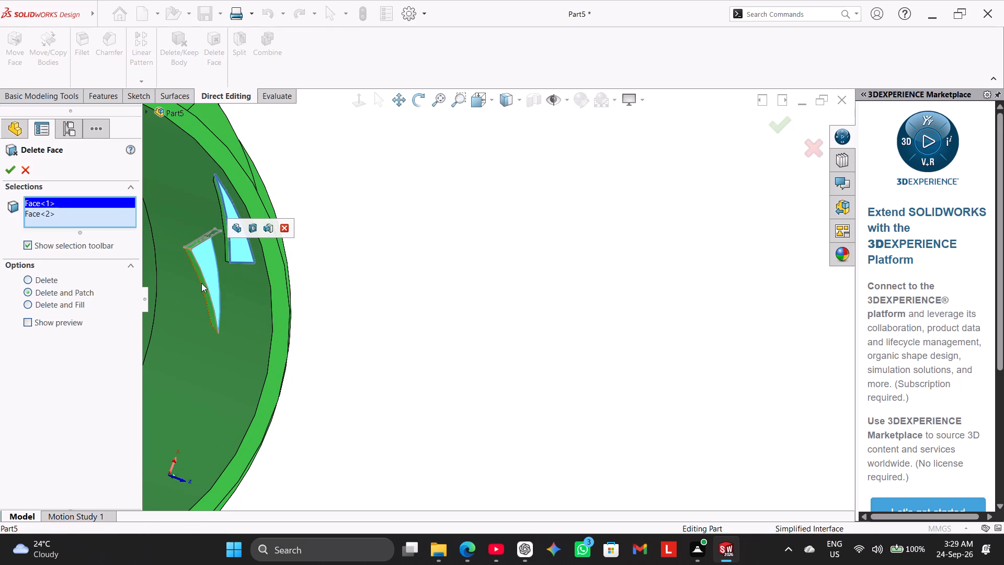
ctrl+click(202, 282)
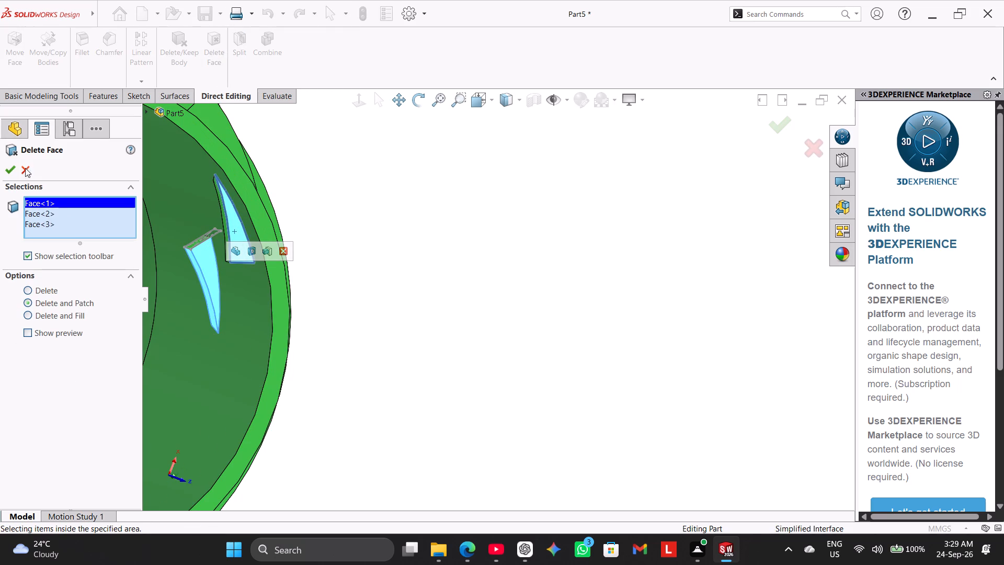
click(15, 171)
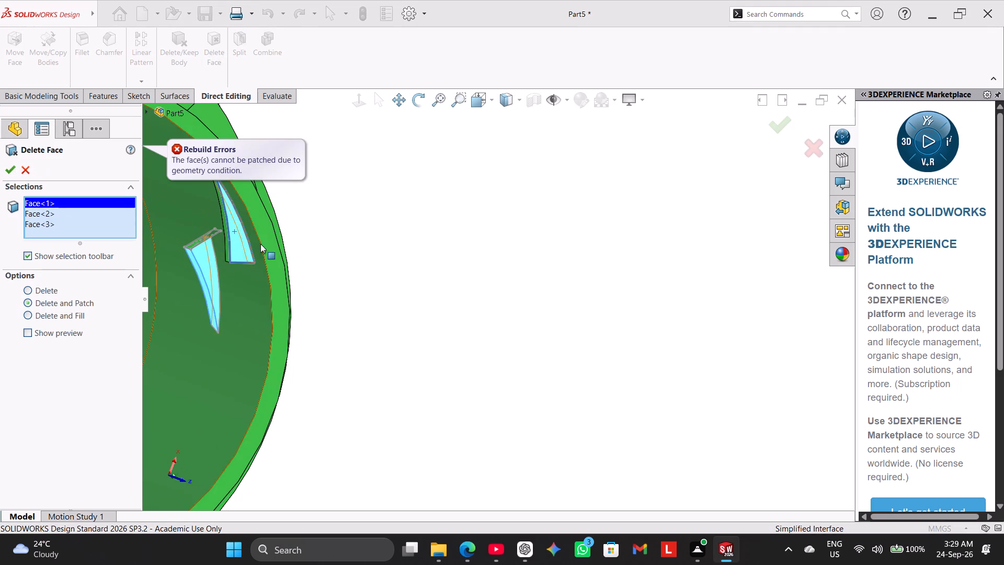
Add the second thread end's end face and both ends' remaining long side faces to the Delete Face selection.
middle_drag(179, 213, 196, 266)
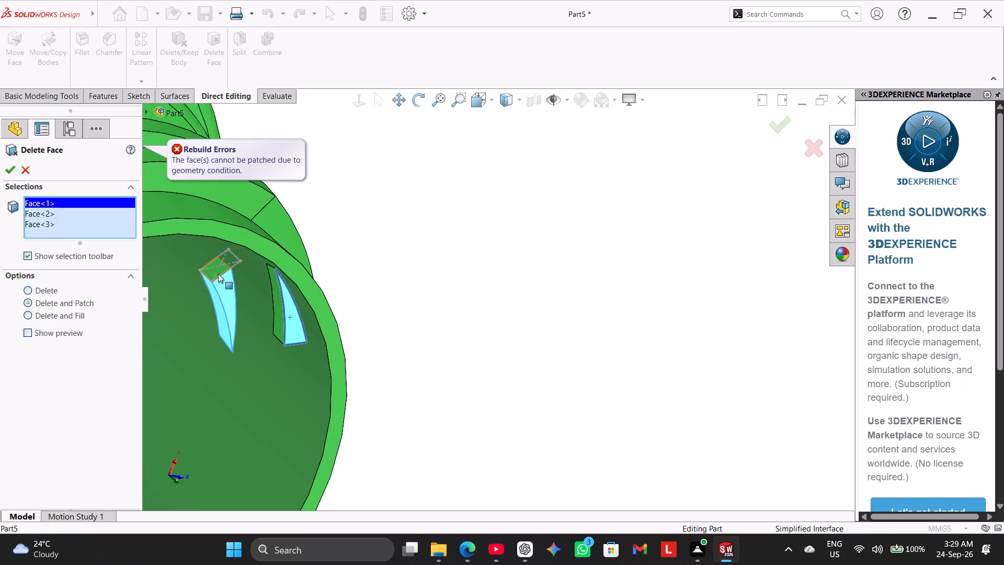
click(212, 271)
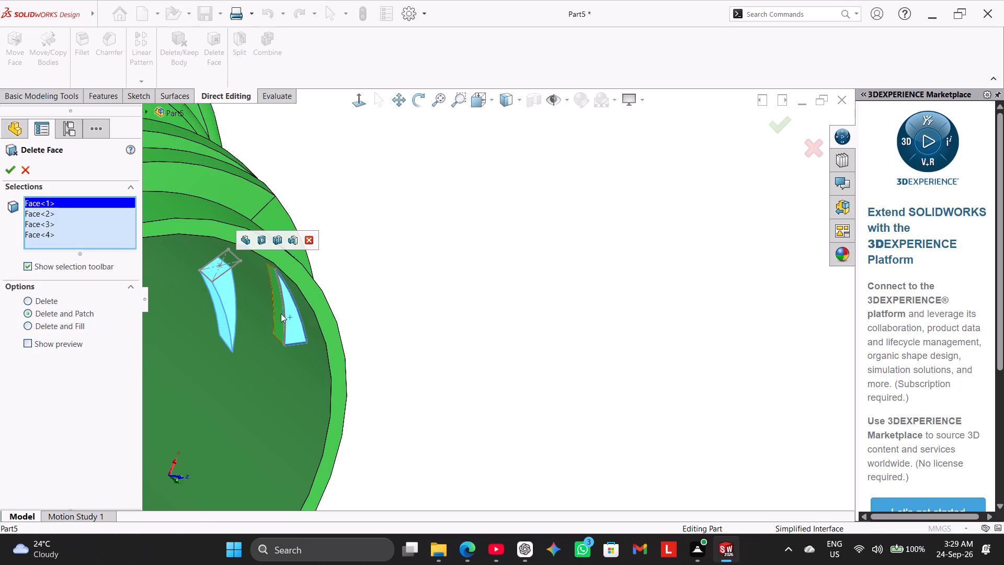
click(281, 313)
middle_drag(338, 225, 355, 201)
scroll(354, 206, up, 3)
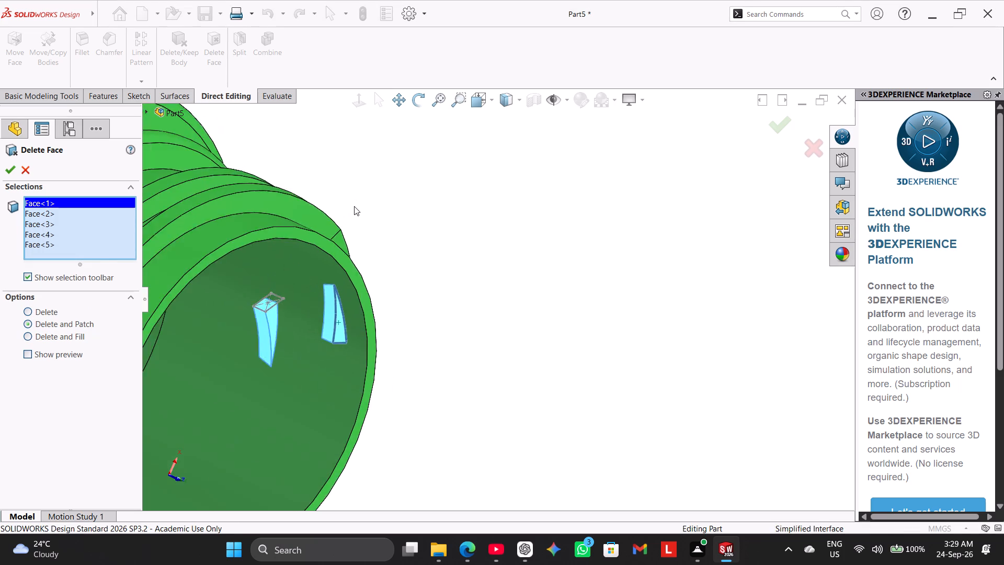
scroll(354, 206, up, 4)
middle_drag(219, 133, 319, 213)
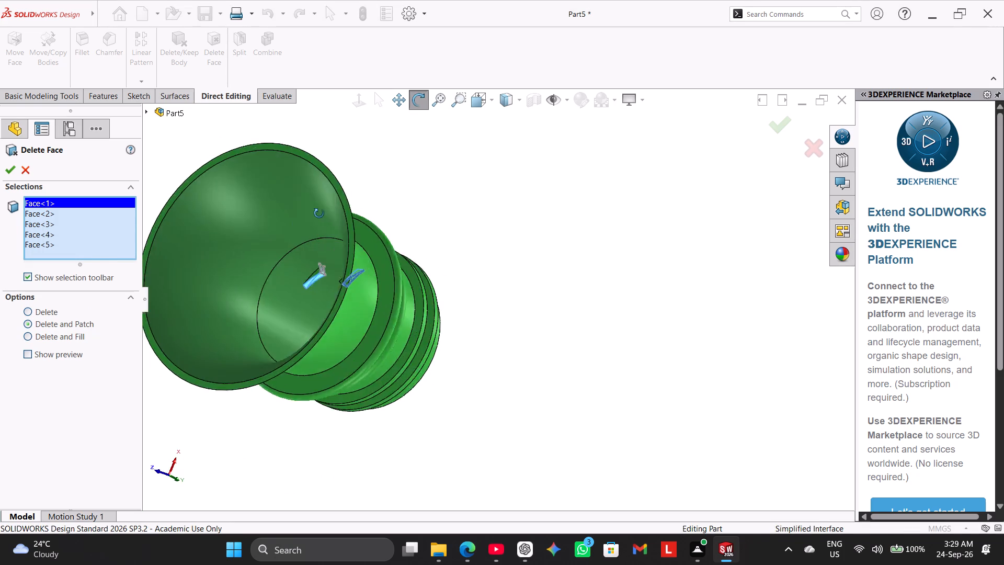
middle_drag(319, 213, 350, 227)
scroll(325, 240, down, 7)
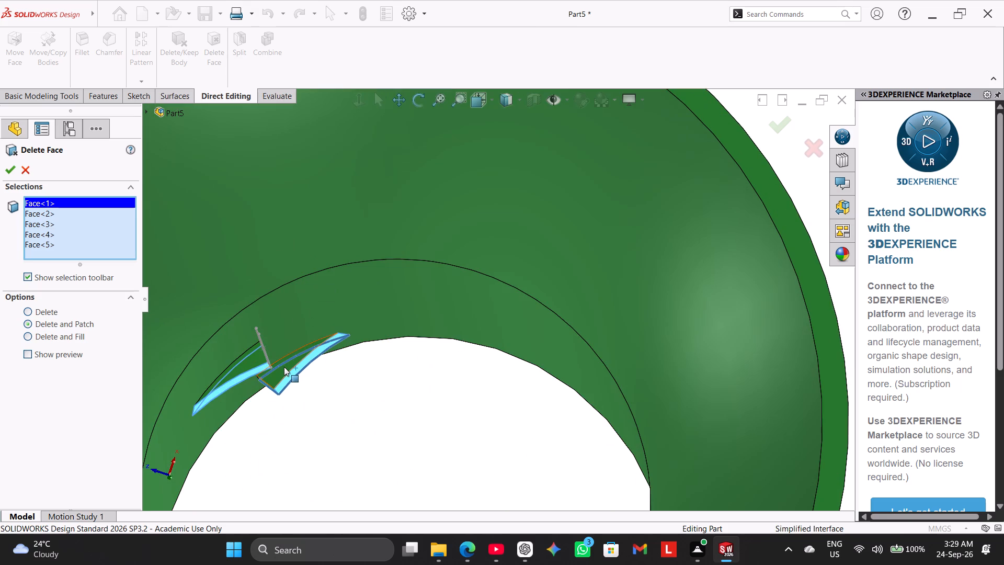
click(281, 369)
click(257, 358)
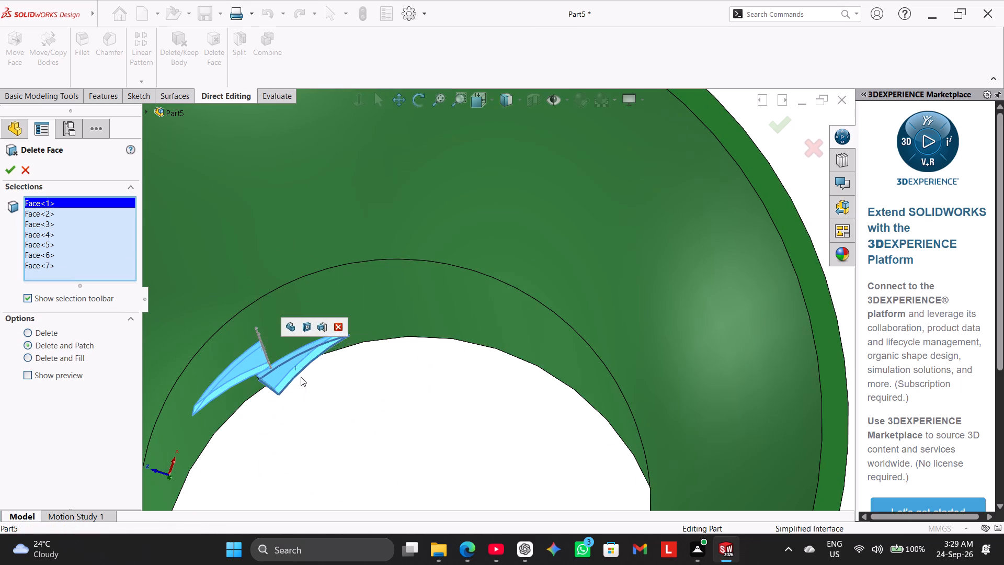
Add the last end face of the thread end nearest the mouth and delete and patch all eight selected faces.
middle_drag(327, 383, 310, 362)
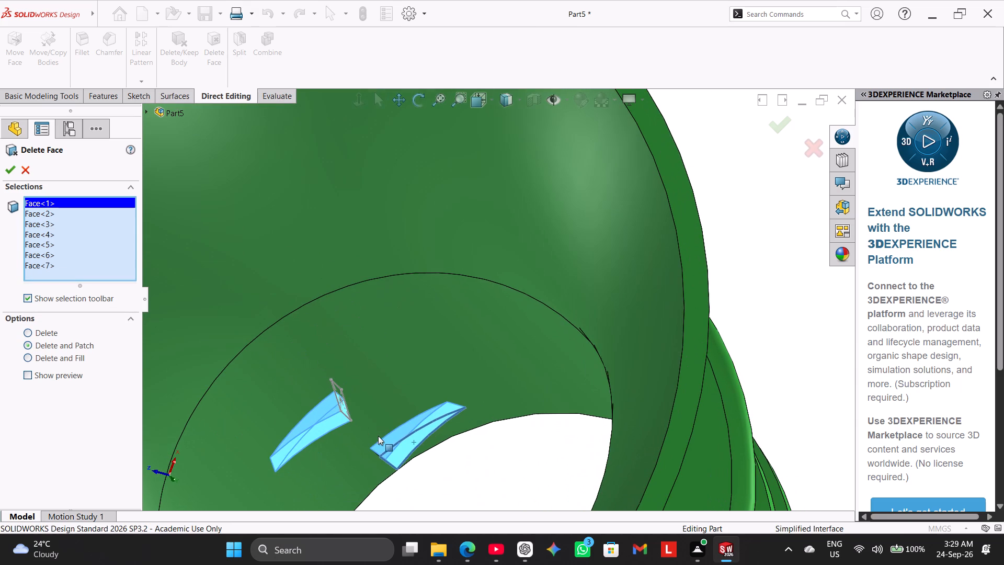
middle_drag(379, 438, 415, 403)
middle_drag(462, 345, 450, 364)
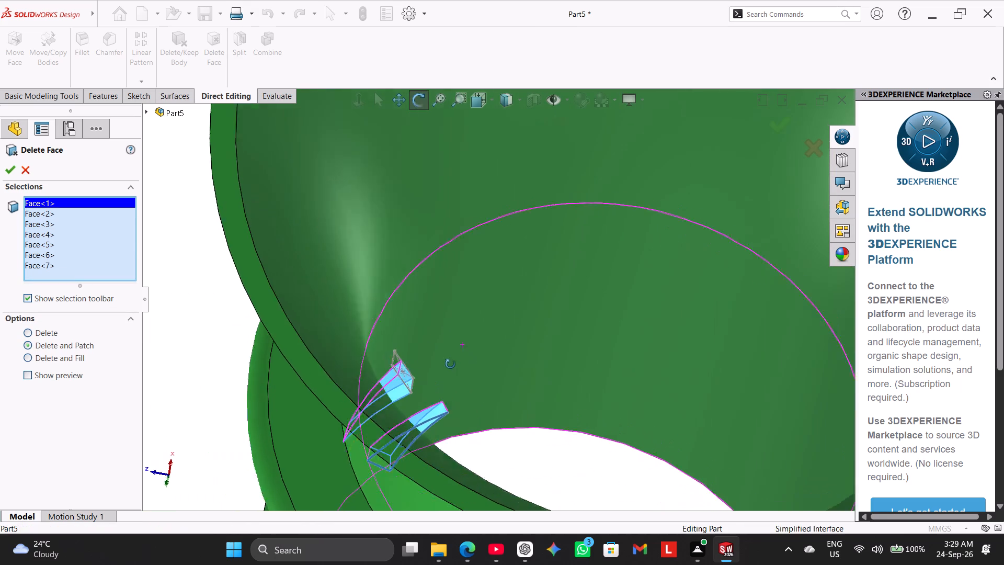
middle_drag(450, 364, 450, 365)
click(392, 449)
middle_drag(470, 347, 456, 329)
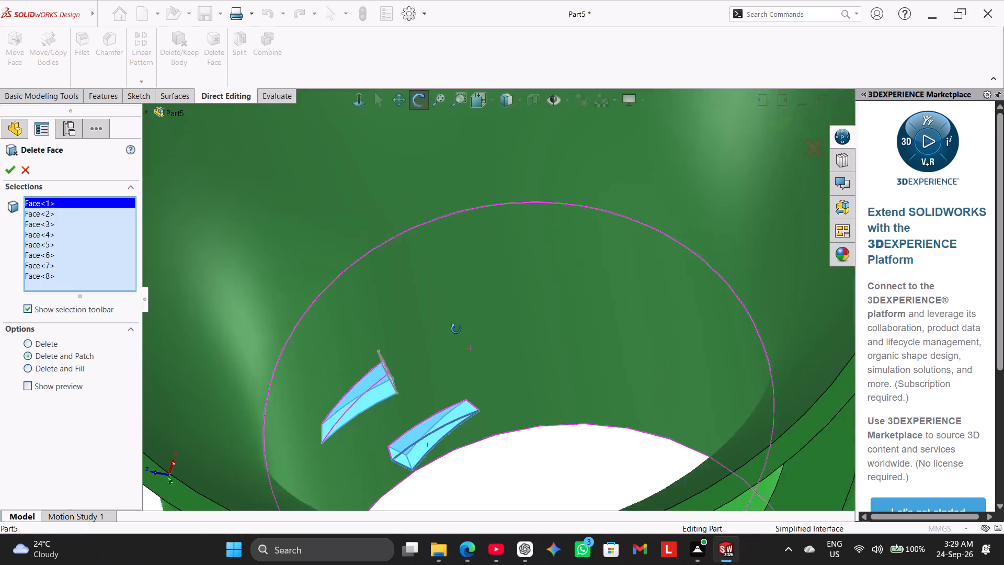
middle_drag(456, 329, 281, 160)
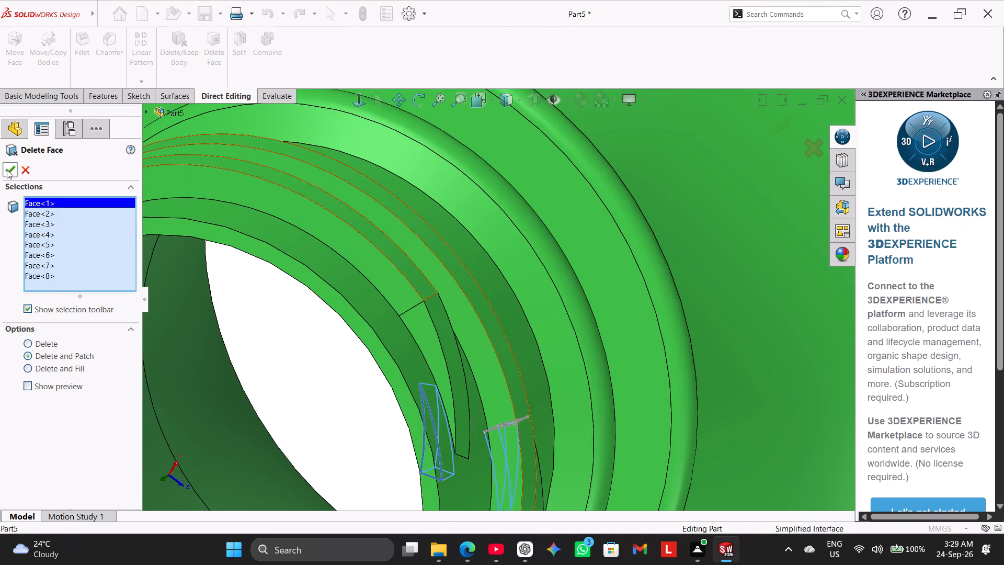
click(7, 169)
Examine the neck's interior and outer thread from isometric and tilted views after removing the protruding ends.
scroll(322, 259, up, 3)
middle_drag(347, 235, 372, 225)
scroll(355, 234, up, 1)
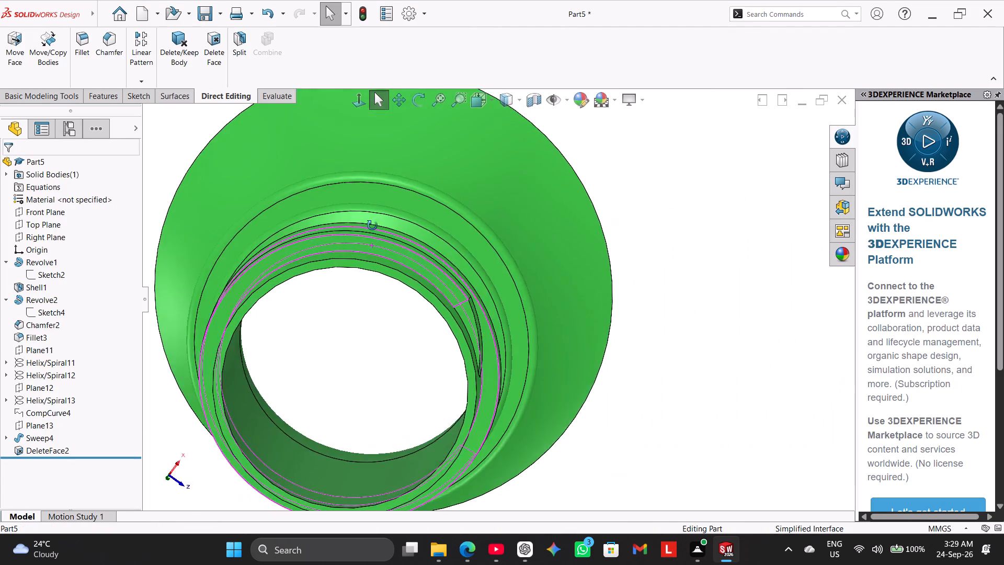
middle_drag(372, 225, 393, 217)
right_drag(526, 215, 614, 147)
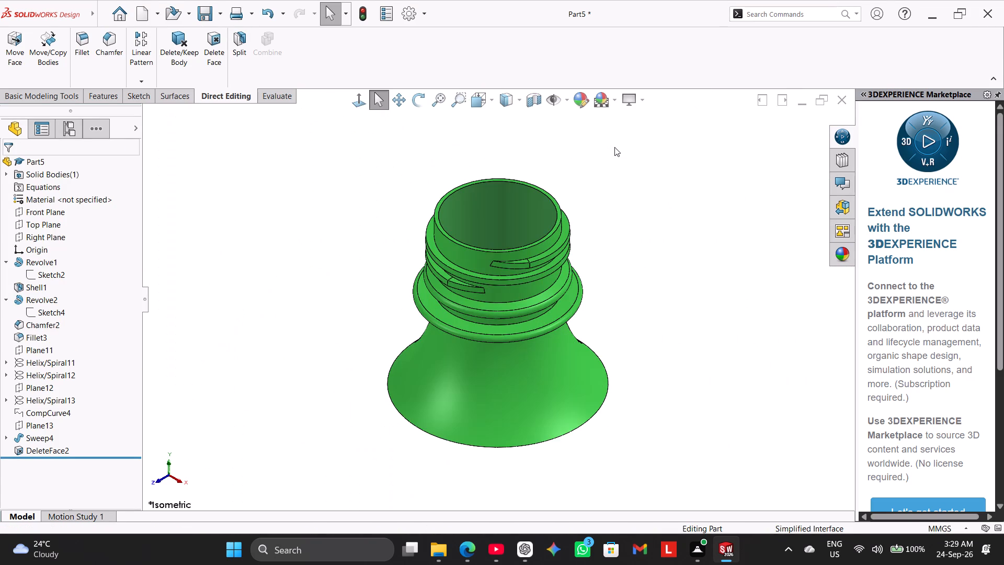
right_drag(326, 276, 384, 213)
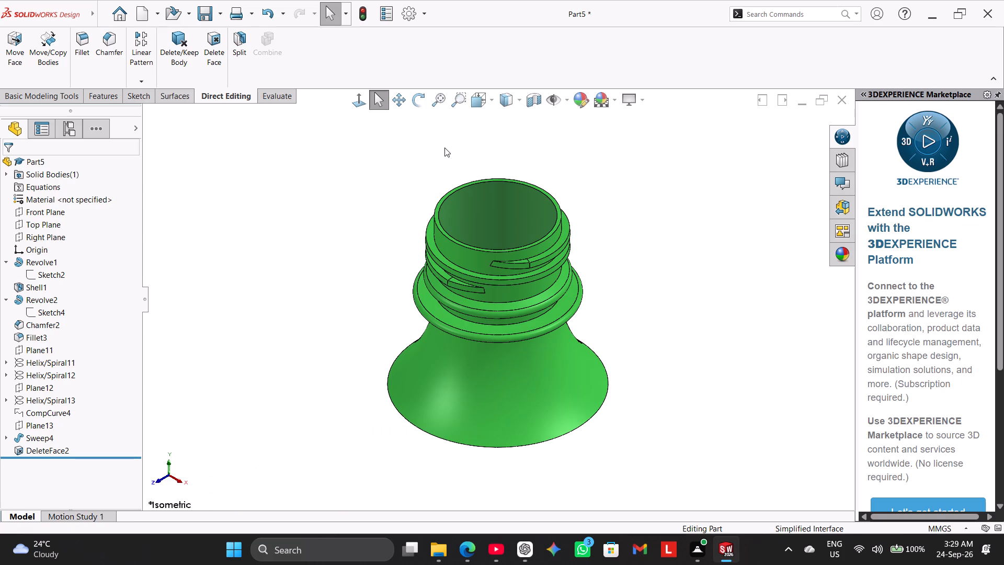
middle_drag(660, 223, 612, 282)
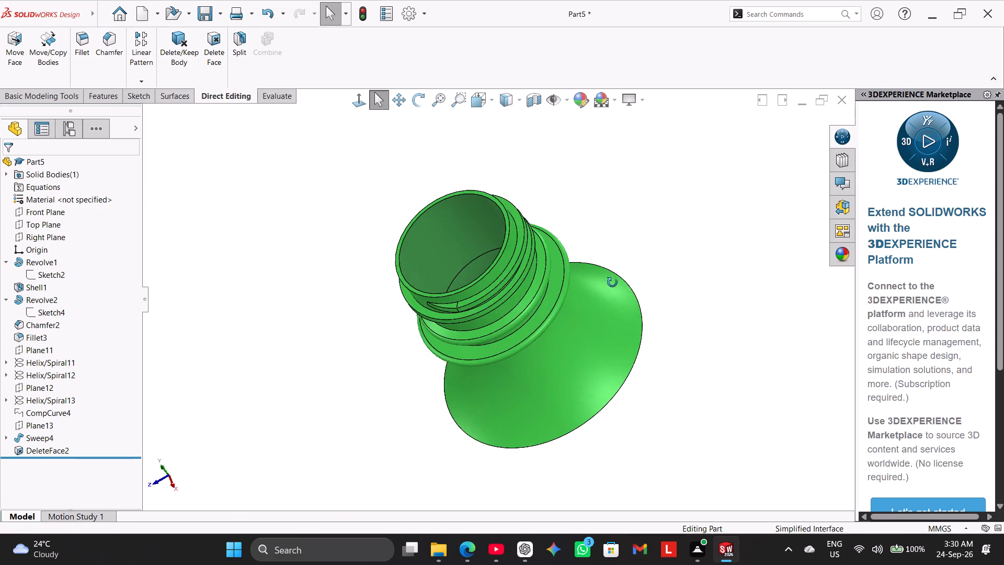
middle_drag(612, 282, 611, 285)
right_drag(302, 352, 356, 265)
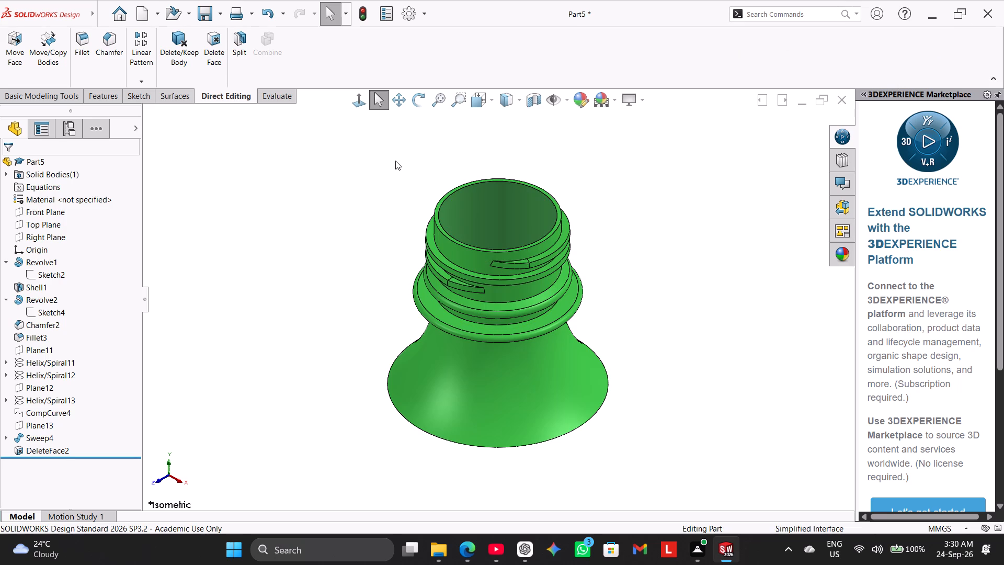
middle_drag(395, 156, 391, 204)
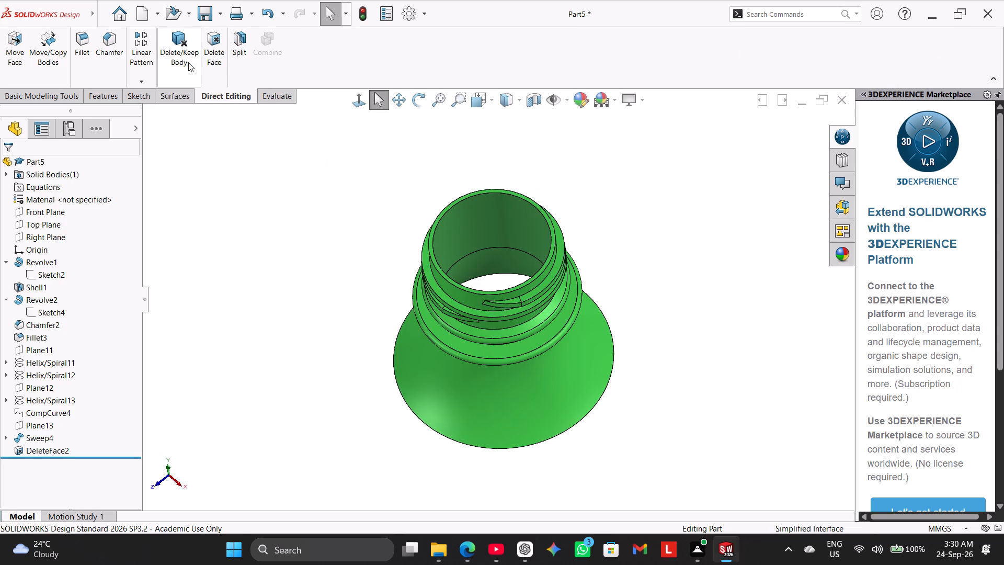
Start a Full Round Fillet and select only the neck's inner wall as the first side face set.
click(177, 93)
click(147, 92)
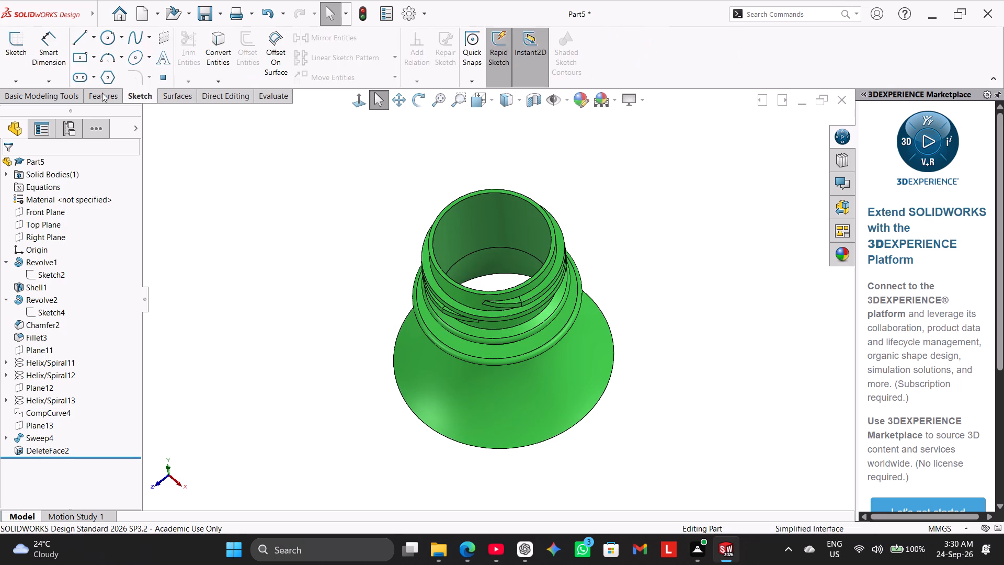
click(102, 93)
click(351, 37)
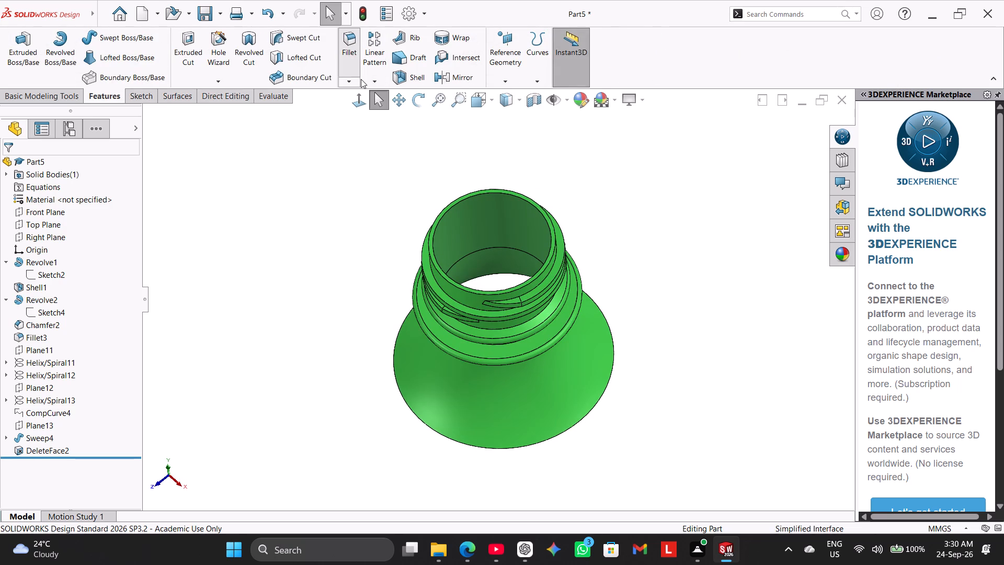
click(346, 83)
click(92, 215)
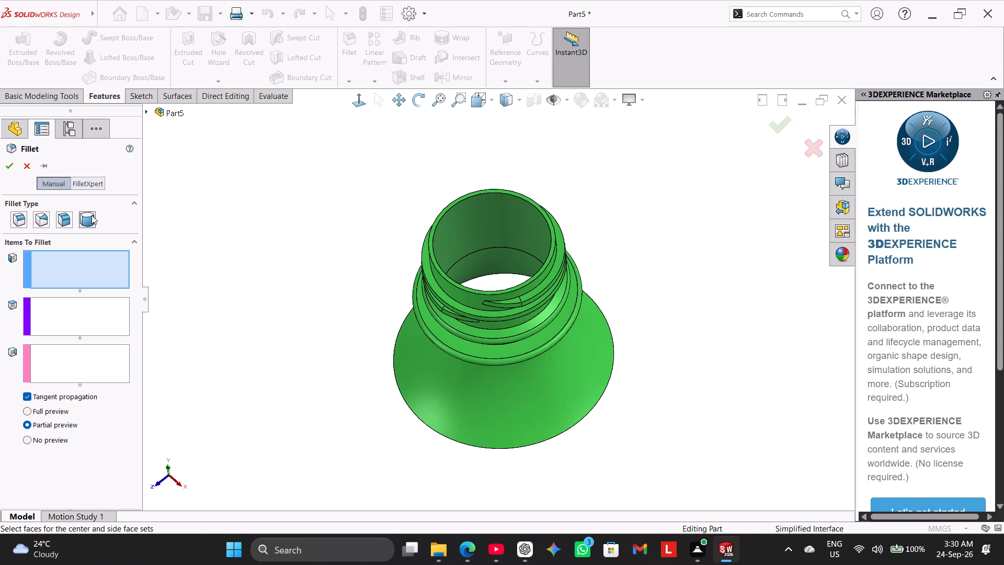
middle_drag(452, 165, 414, 198)
click(409, 261)
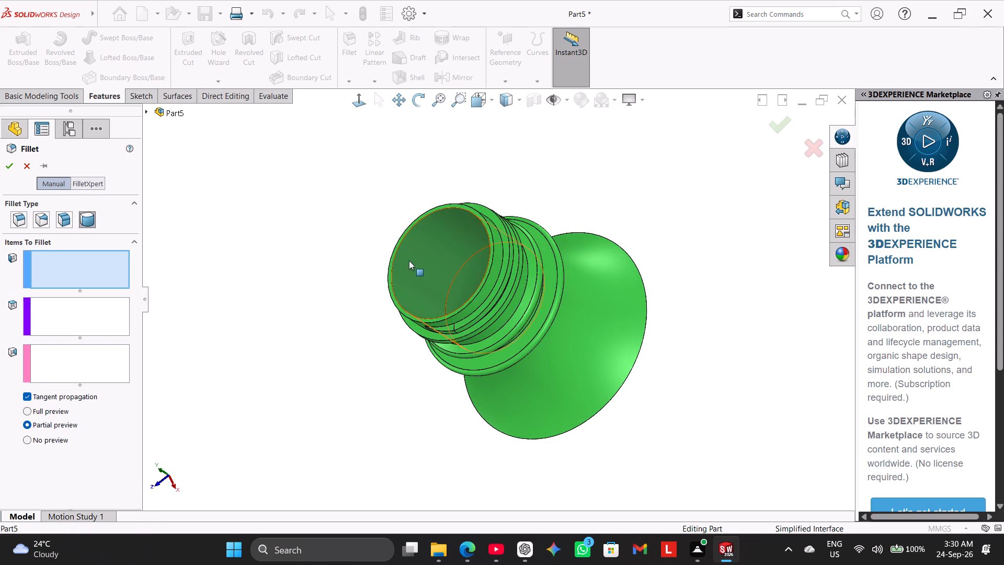
middle_drag(362, 207, 409, 219)
scroll(409, 220, down, 1)
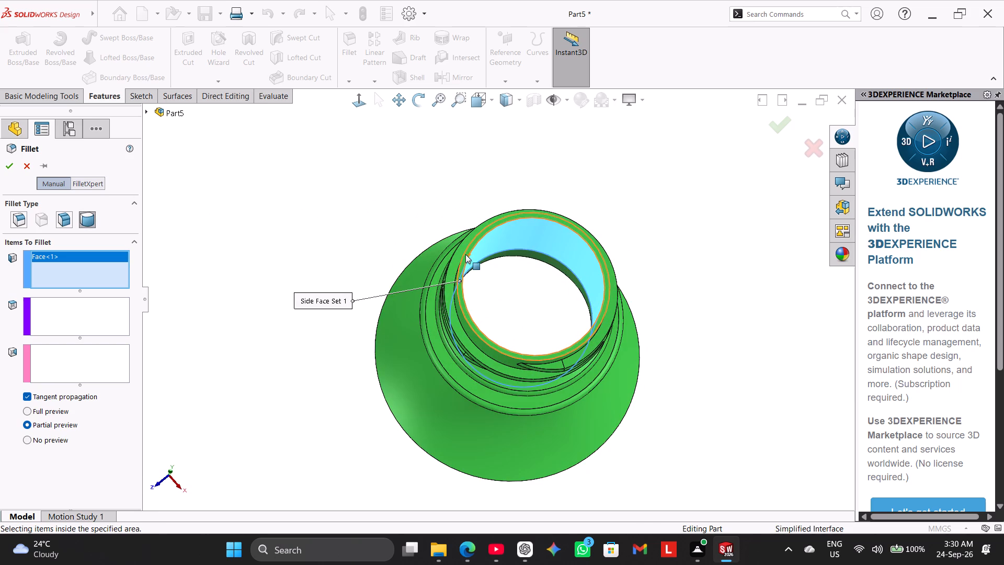
click(465, 254)
middle_drag(421, 202, 466, 214)
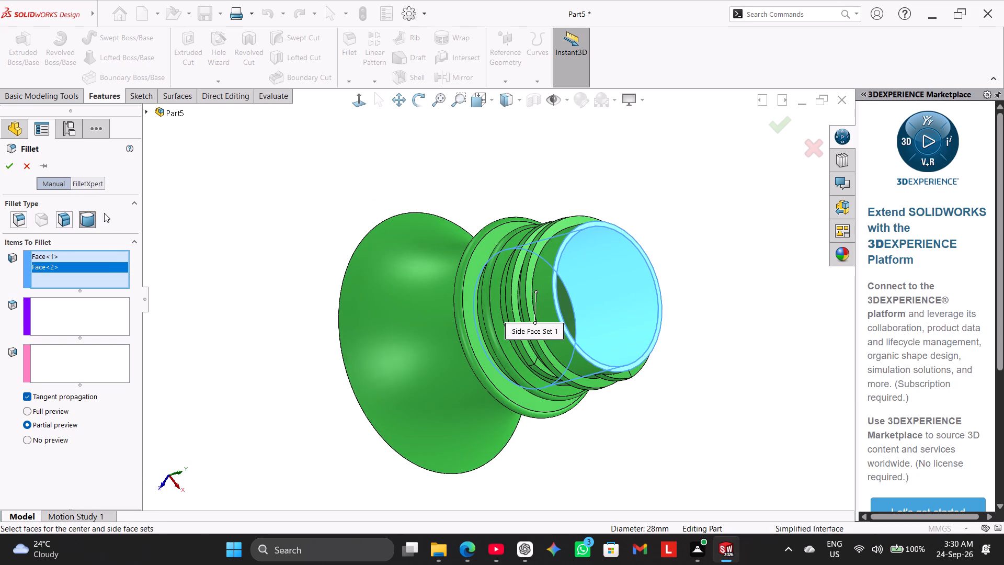
right_click(104, 265)
click(135, 272)
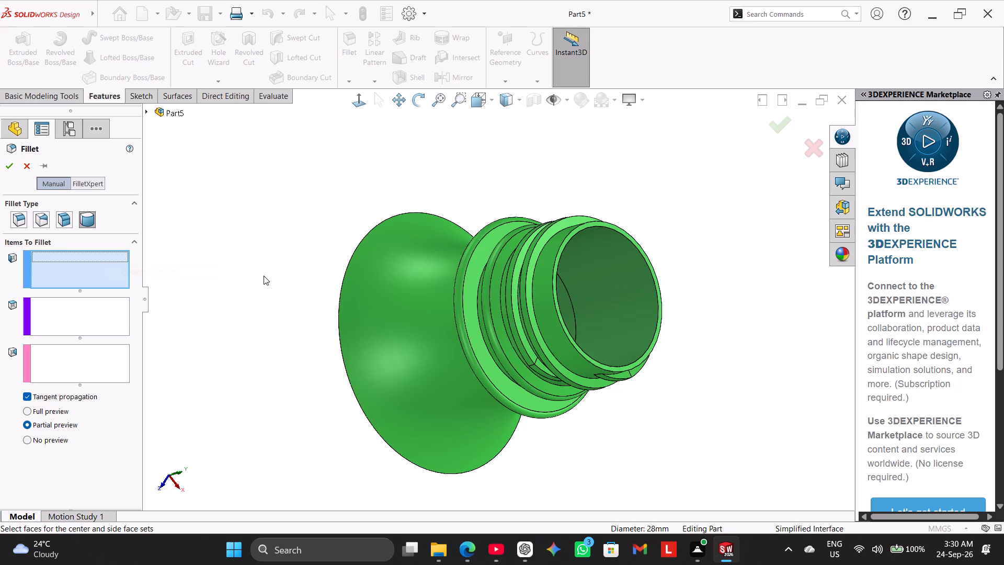
click(589, 255)
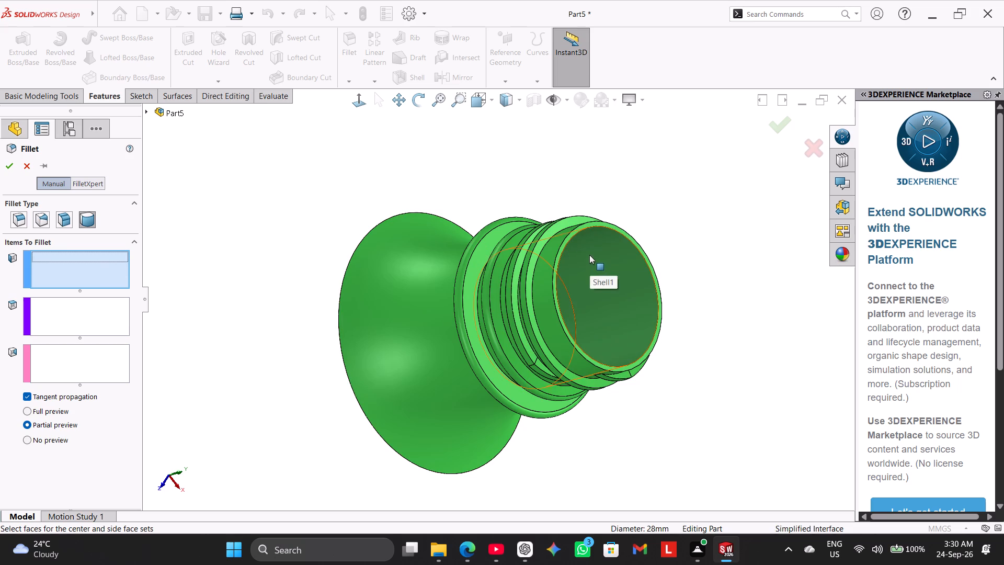
Set the mouth's rim as the center face and the neck's outer wall as the second side face, and apply the full round fillet.
middle_drag(459, 169, 399, 152)
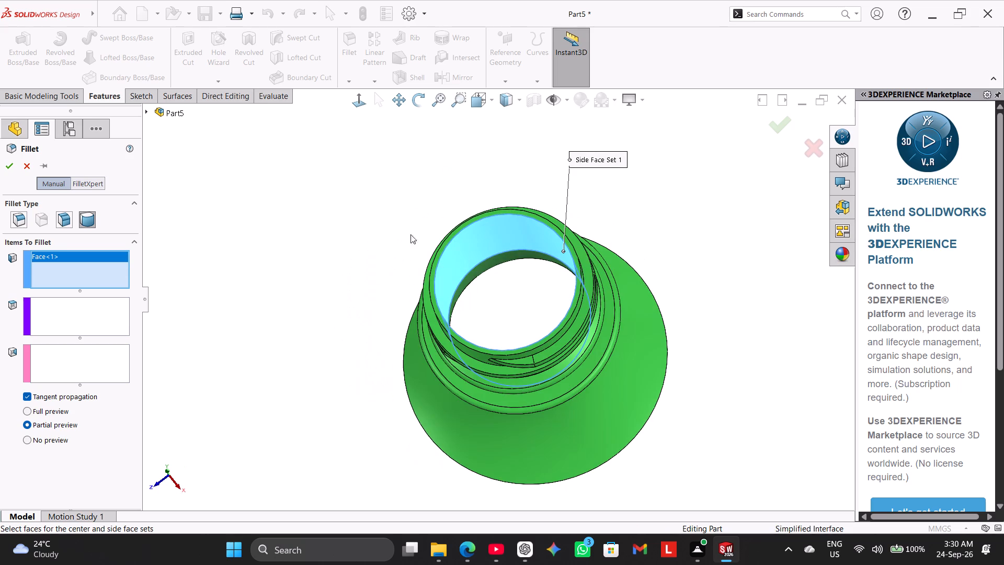
click(110, 306)
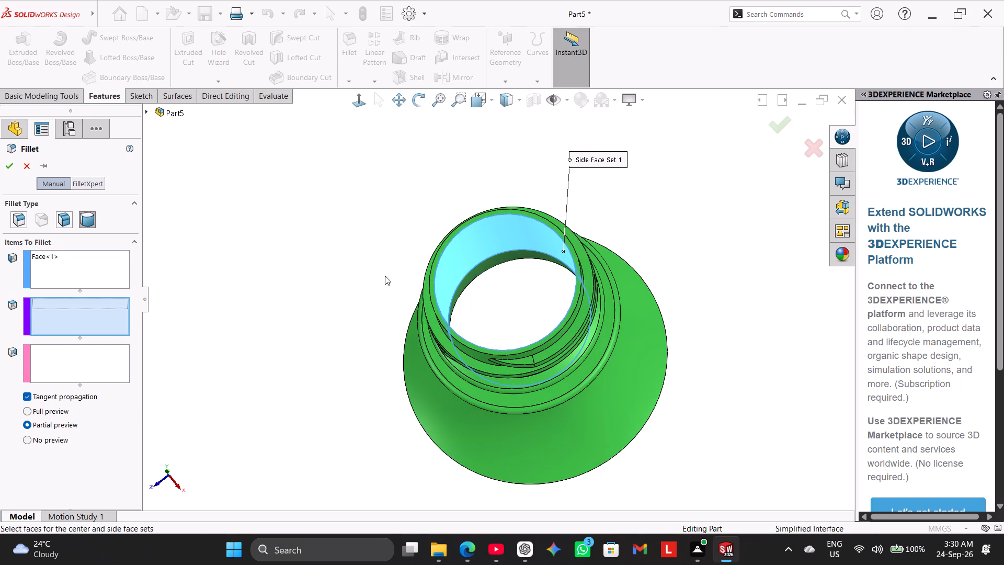
click(432, 277)
middle_drag(357, 220, 394, 235)
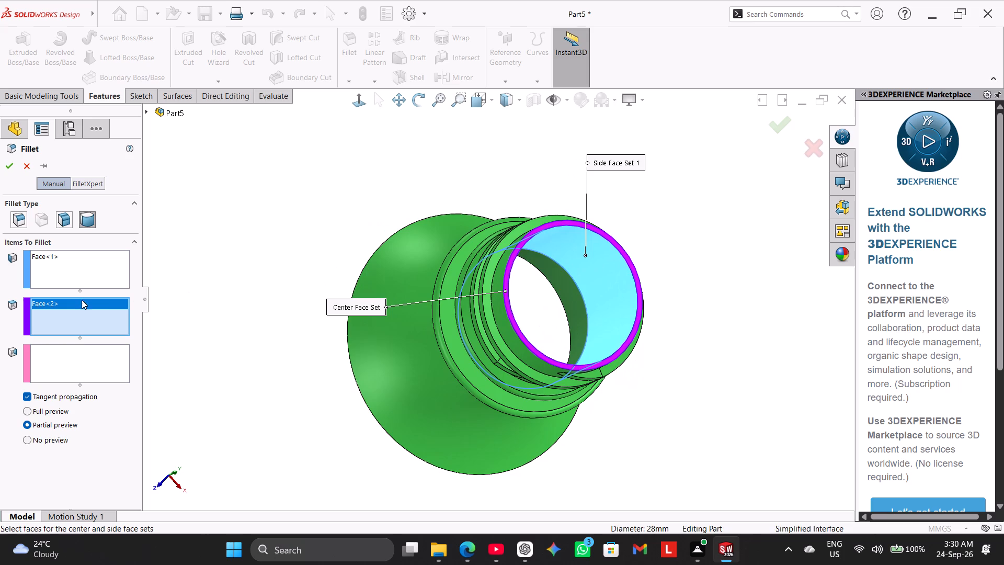
click(85, 365)
middle_drag(338, 269, 372, 281)
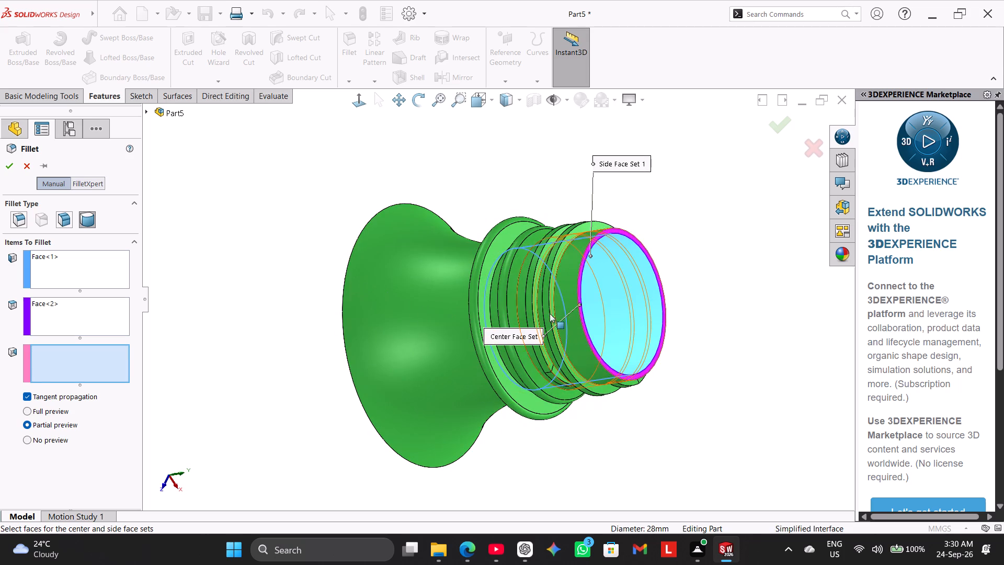
click(571, 267)
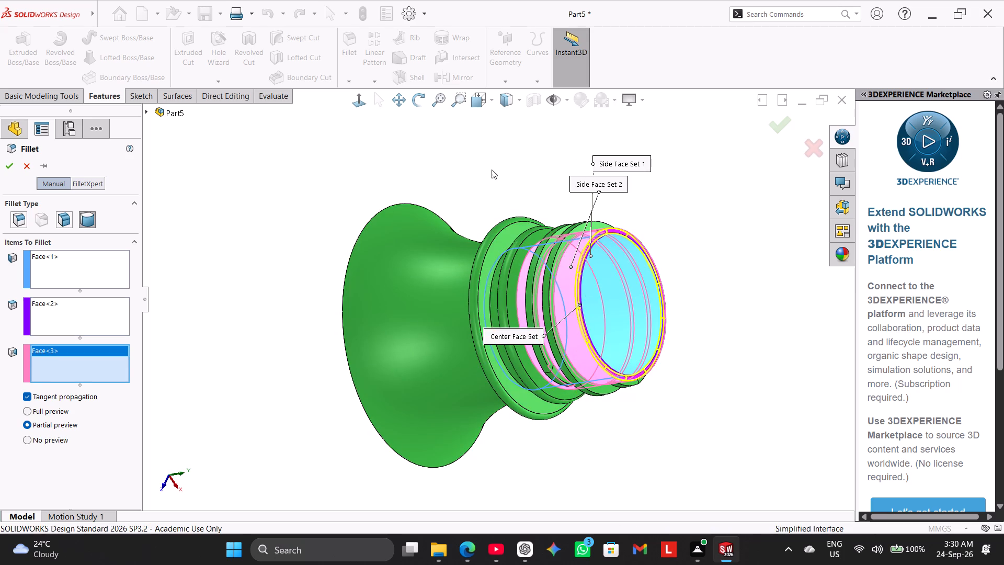
middle_drag(490, 165, 422, 147)
click(13, 165)
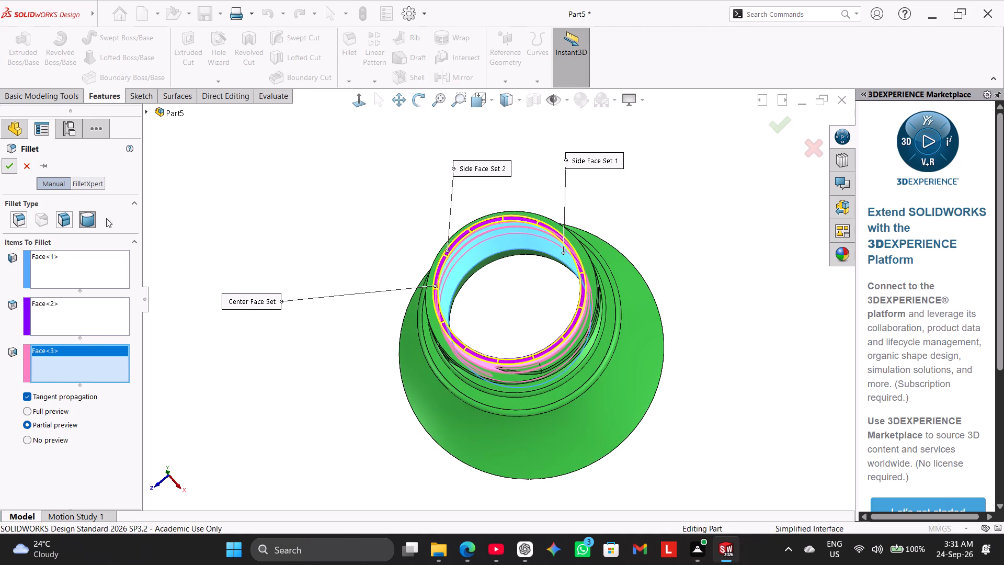
click(190, 221)
Apply a 10 mm constant-size fillet to the short outer edges where the thread meets its two tapered ends.
middle_drag(258, 251, 263, 172)
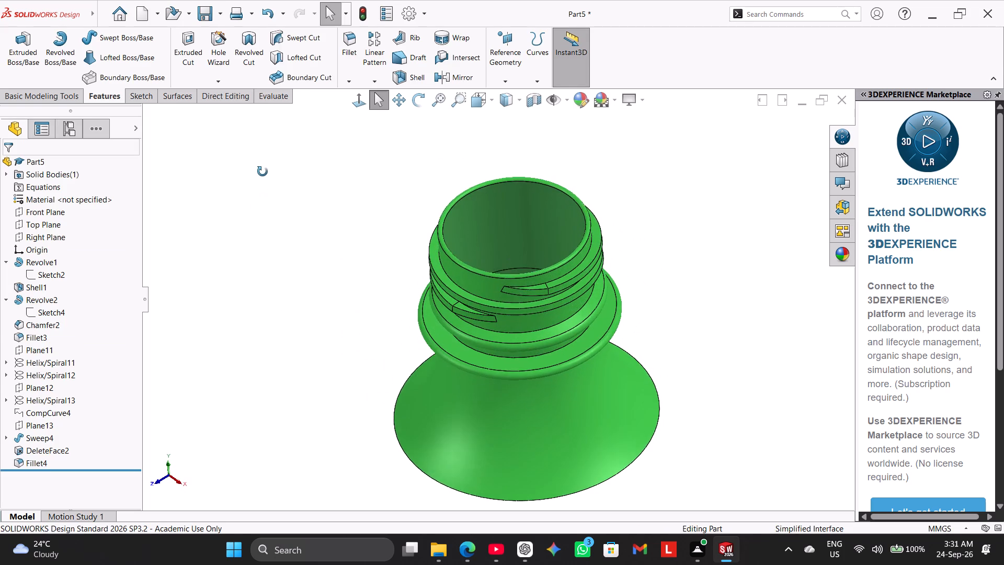
middle_drag(263, 172, 266, 157)
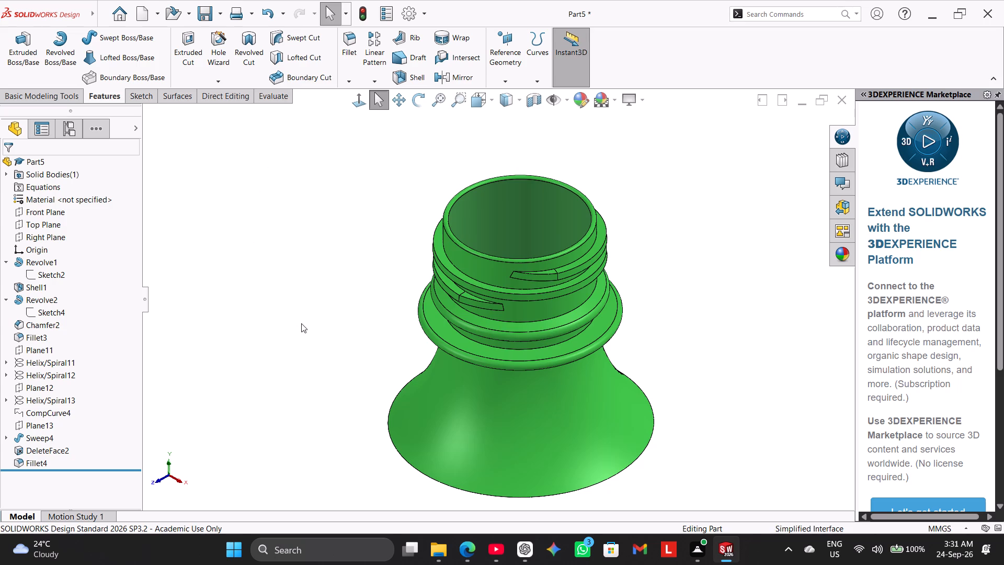
middle_drag(302, 320, 320, 268)
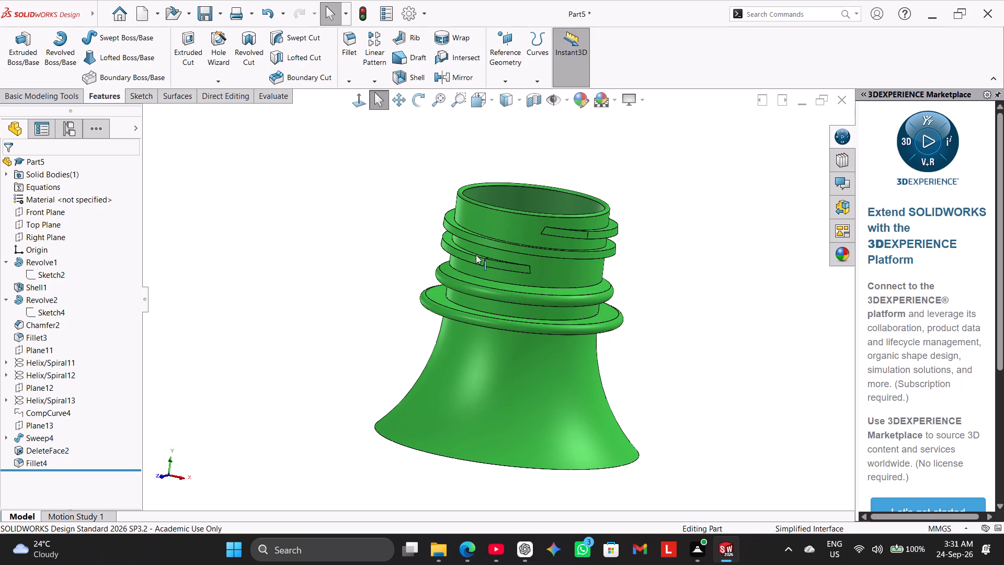
click(354, 56)
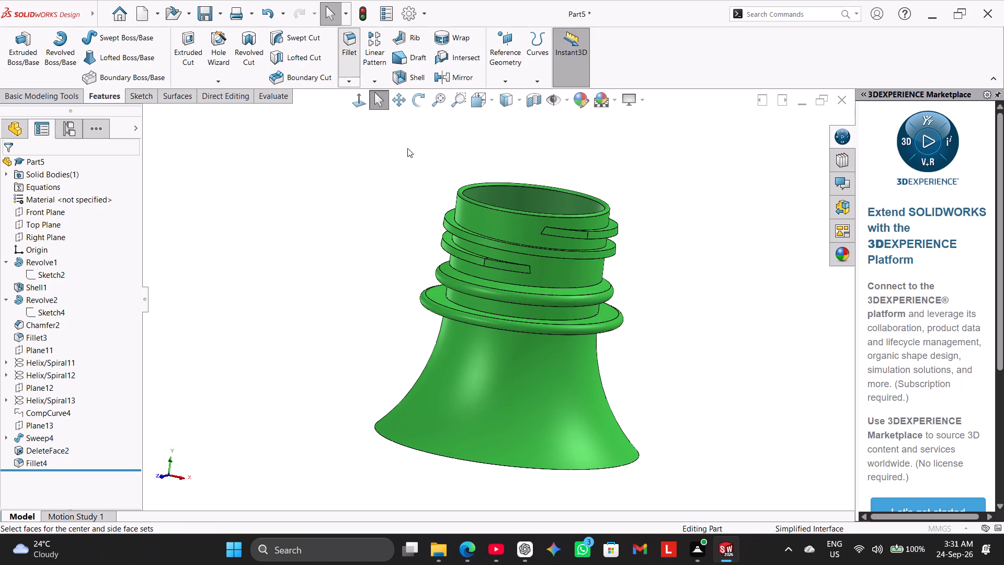
click(17, 214)
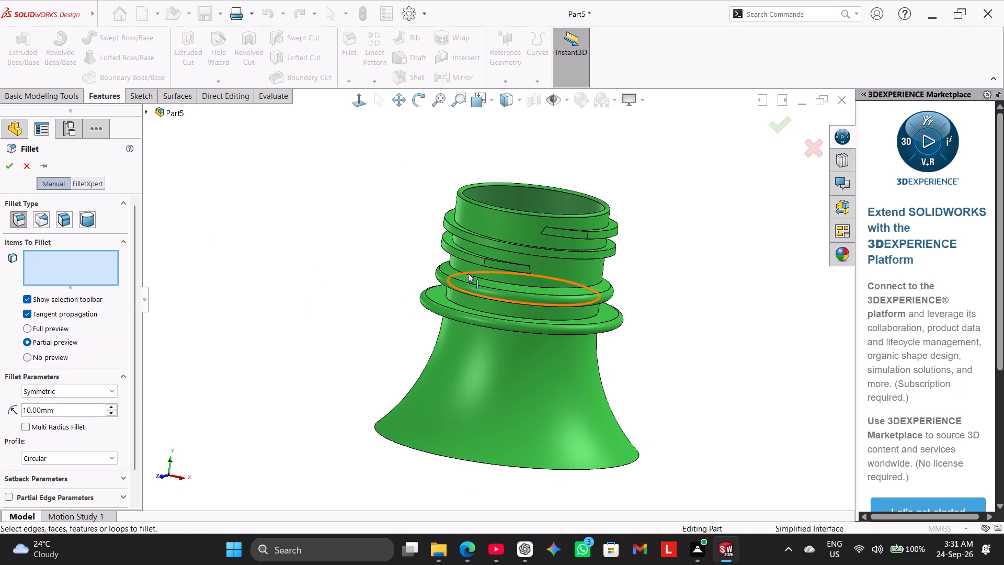
click(483, 263)
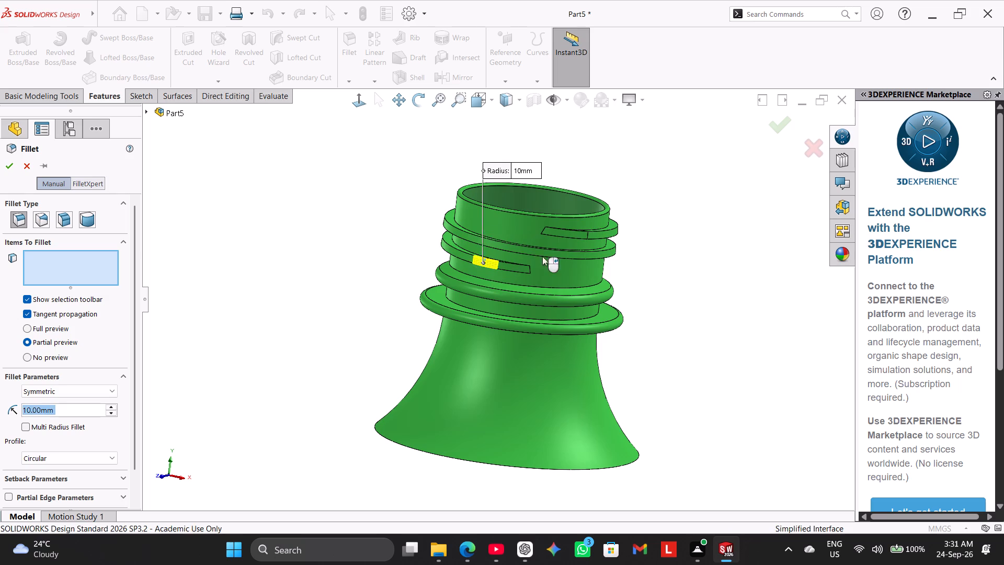
scroll(636, 273, down, 3)
click(524, 211)
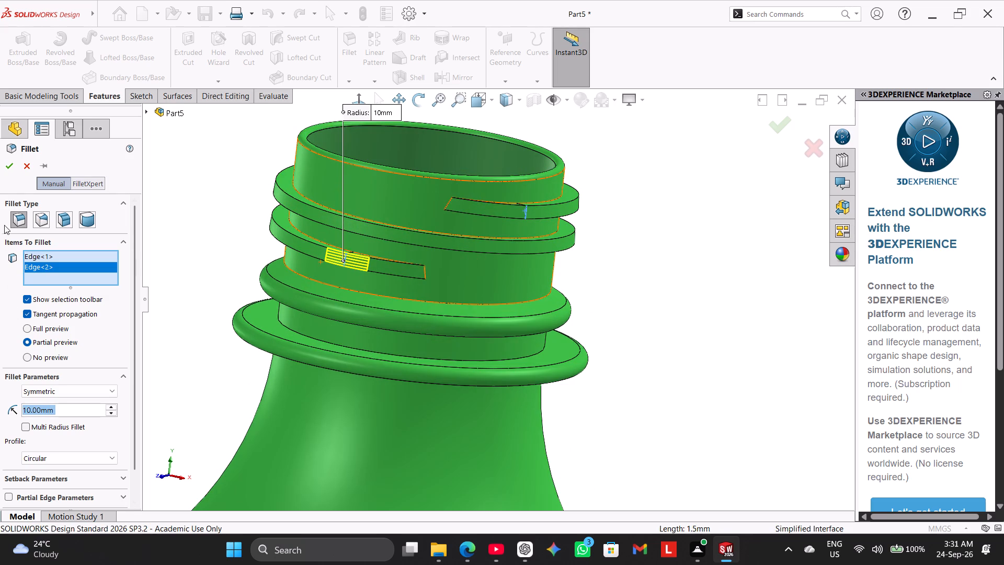
click(10, 165)
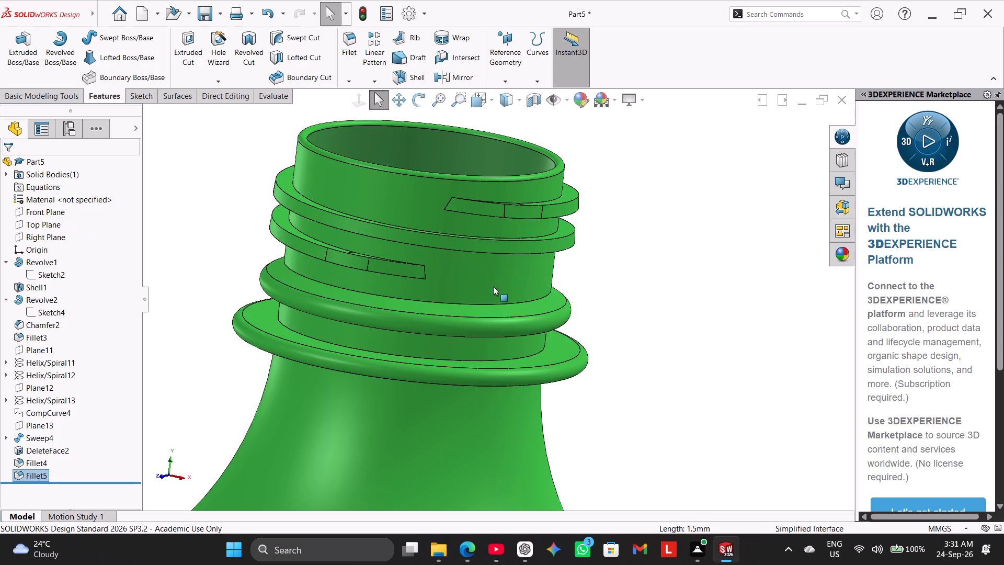
Start a Full Round Fillet with the thread's upper helical face as the first side face and its outer face as the center face.
click(644, 264)
middle_drag(643, 263, 619, 307)
scroll(619, 307, down, 1)
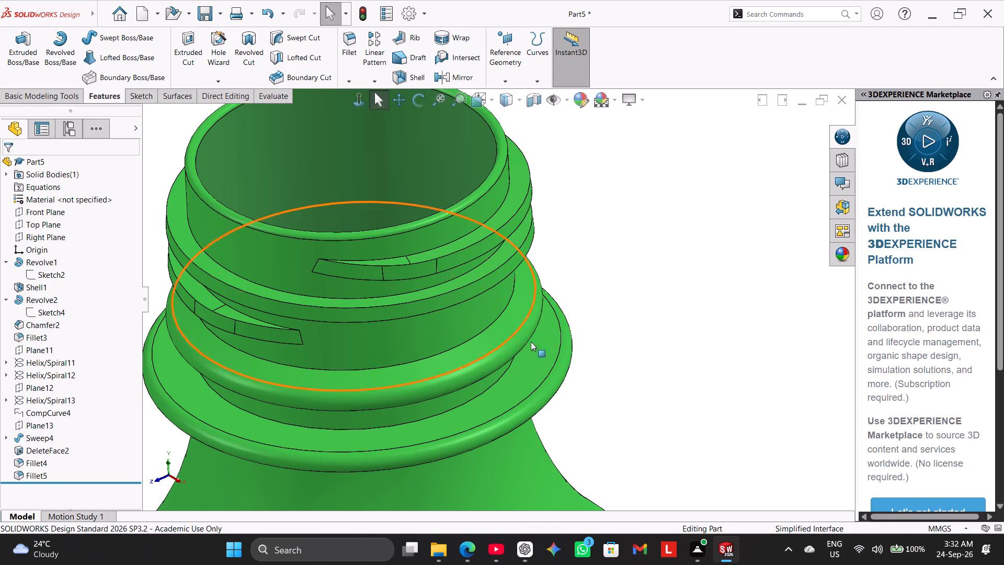
scroll(565, 326, up, 2)
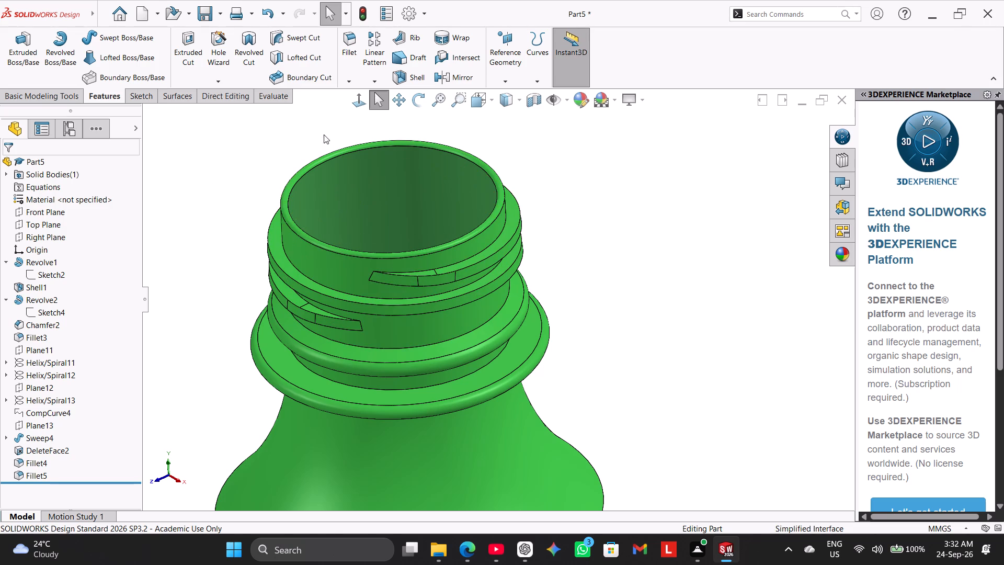
click(352, 48)
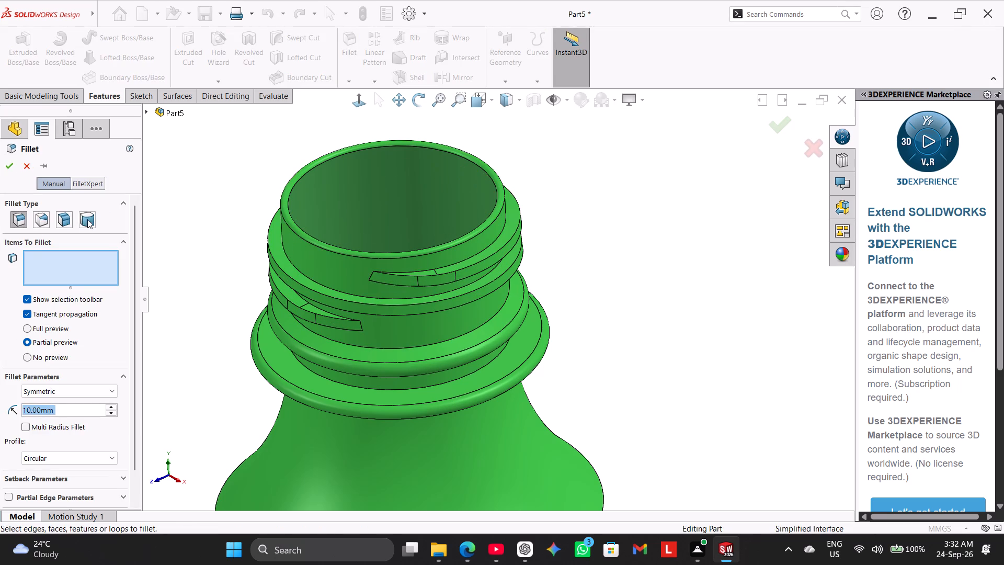
click(90, 217)
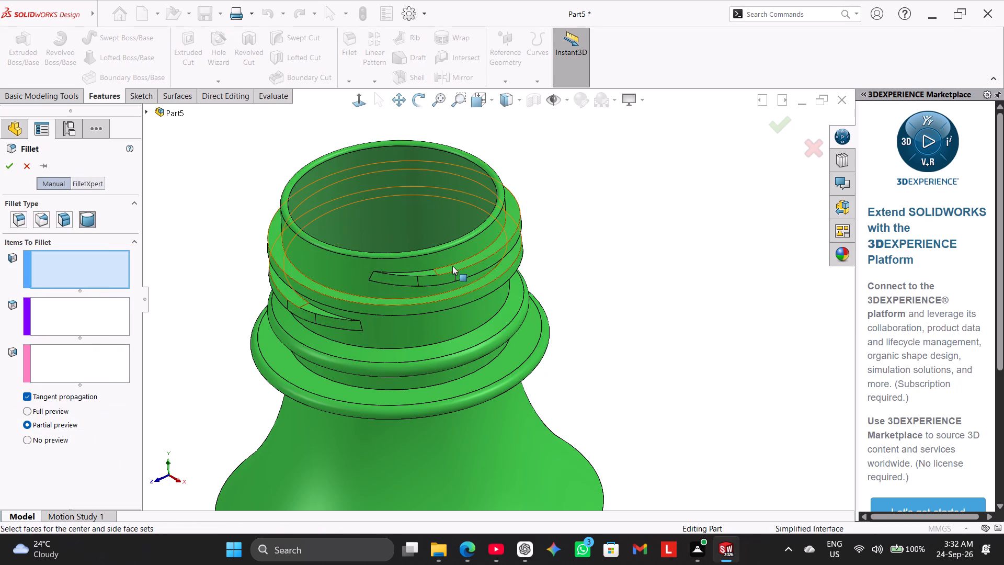
ctrl+click(454, 266)
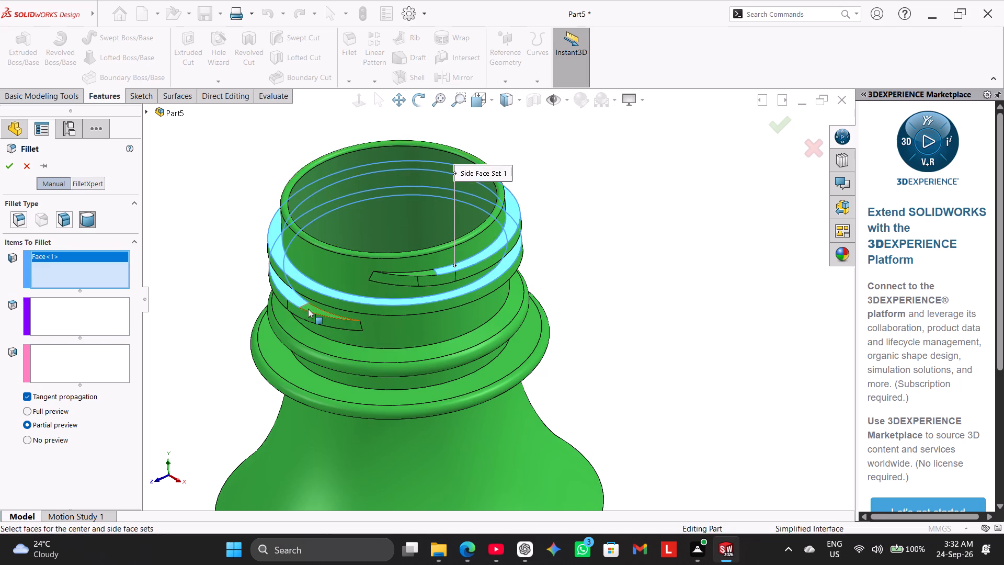
drag(81, 318, 87, 318)
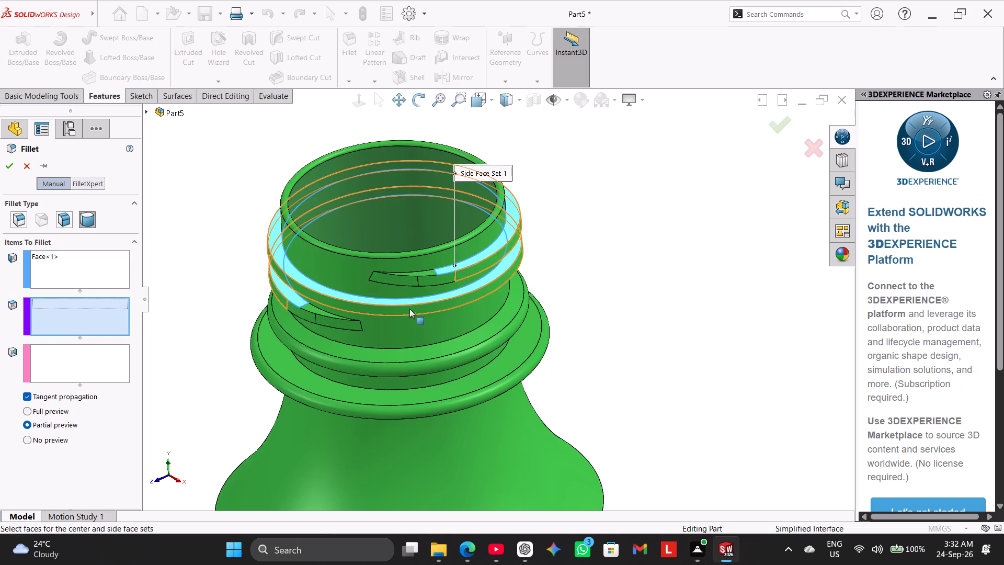
click(409, 309)
Add the thread's underside as the second side face set and apply the full round fillet.
click(78, 369)
middle_drag(155, 350, 162, 323)
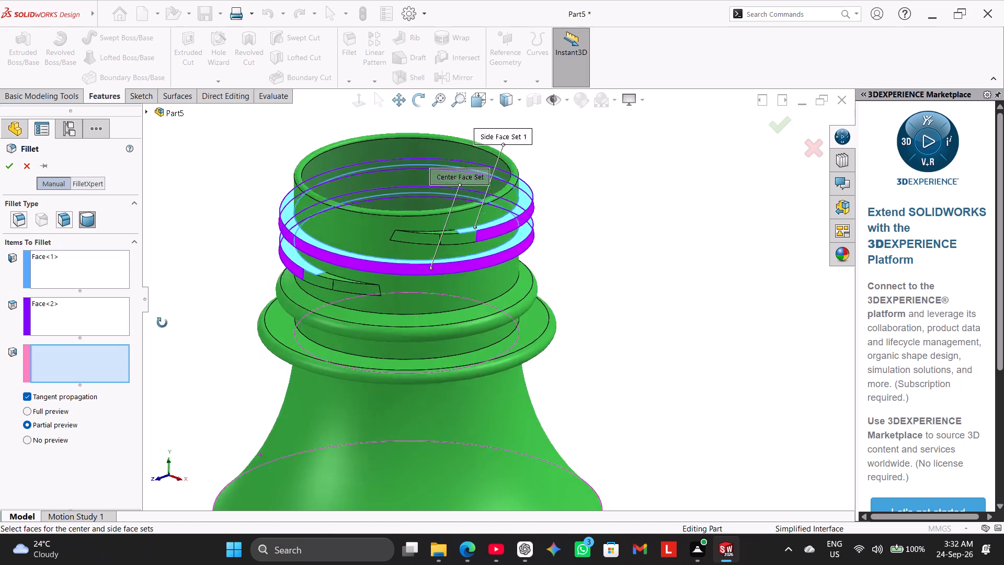
middle_drag(162, 323, 195, 230)
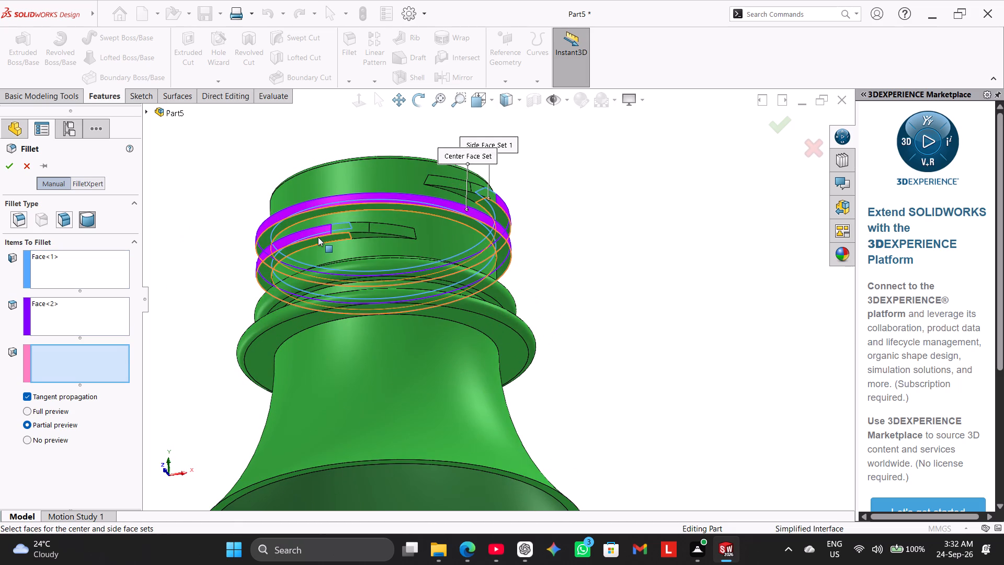
click(320, 237)
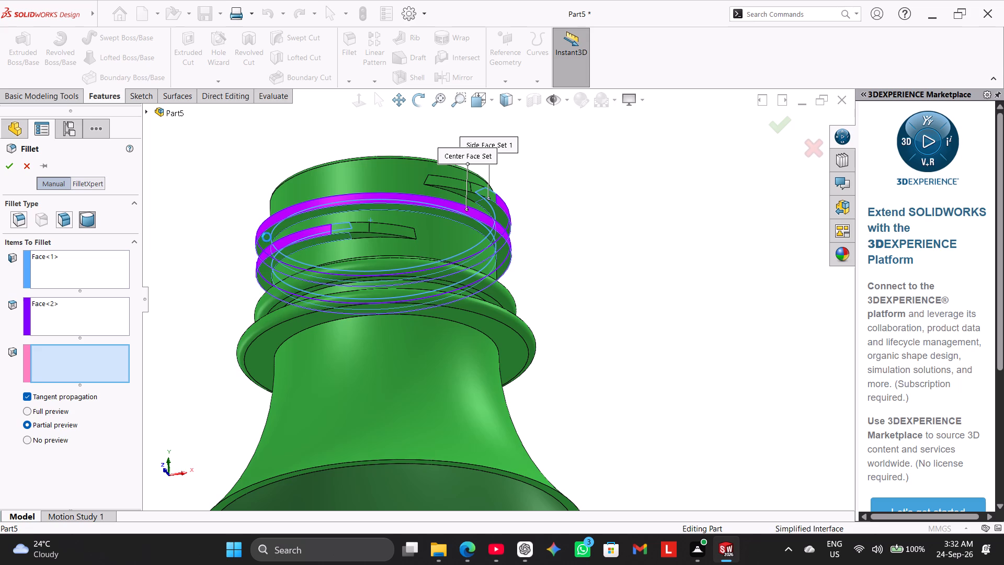
middle_drag(227, 228, 213, 308)
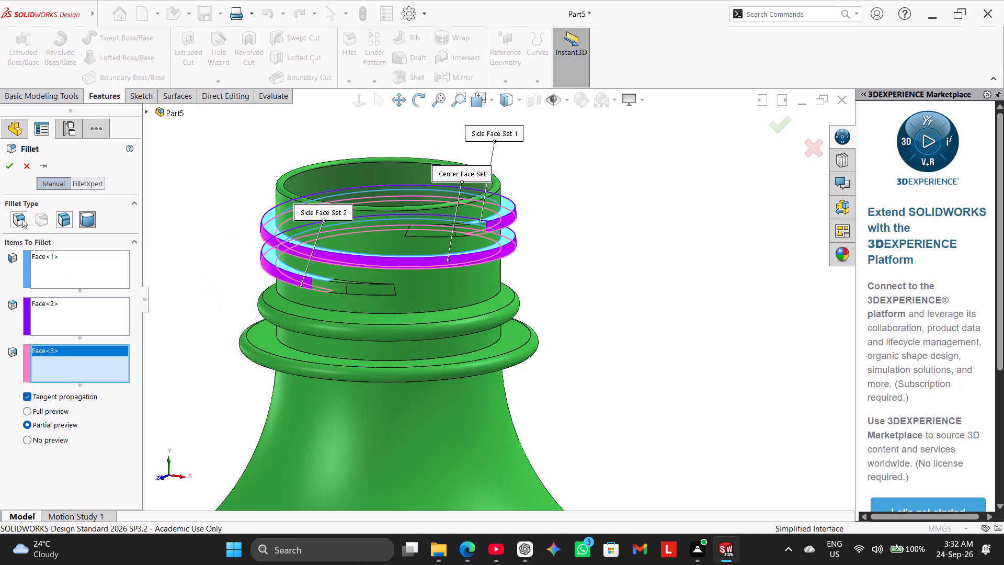
click(7, 166)
click(8, 168)
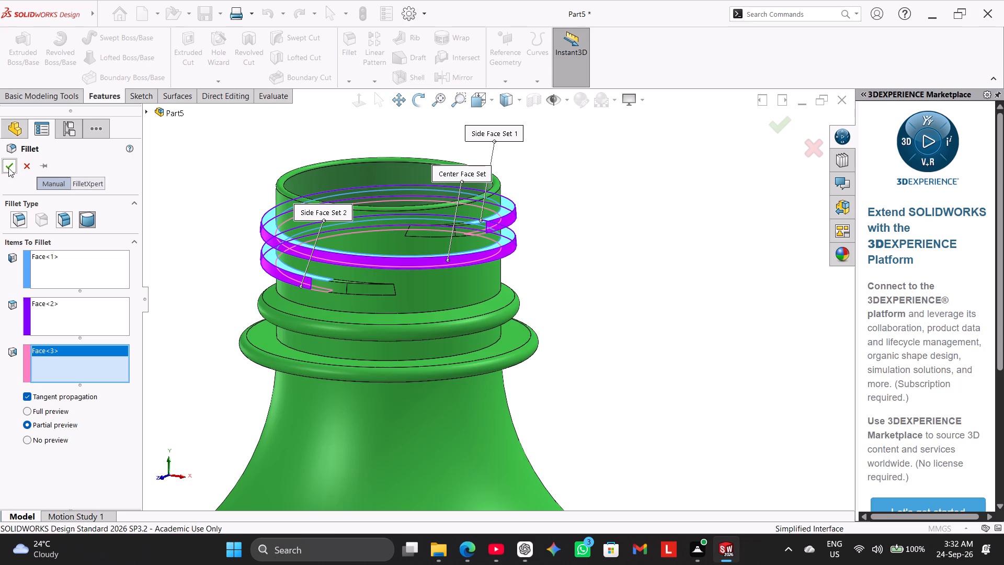
click(8, 168)
click(8, 168)
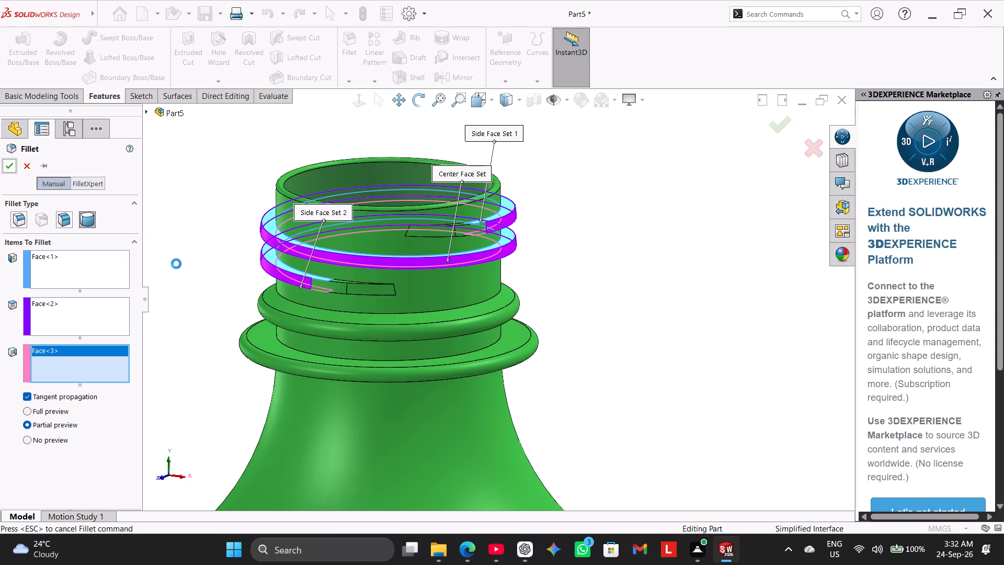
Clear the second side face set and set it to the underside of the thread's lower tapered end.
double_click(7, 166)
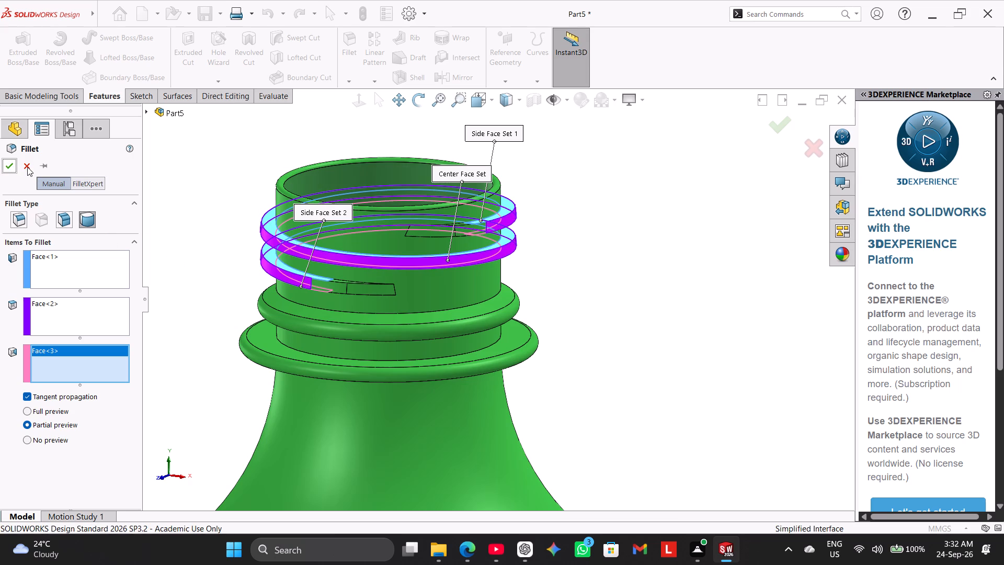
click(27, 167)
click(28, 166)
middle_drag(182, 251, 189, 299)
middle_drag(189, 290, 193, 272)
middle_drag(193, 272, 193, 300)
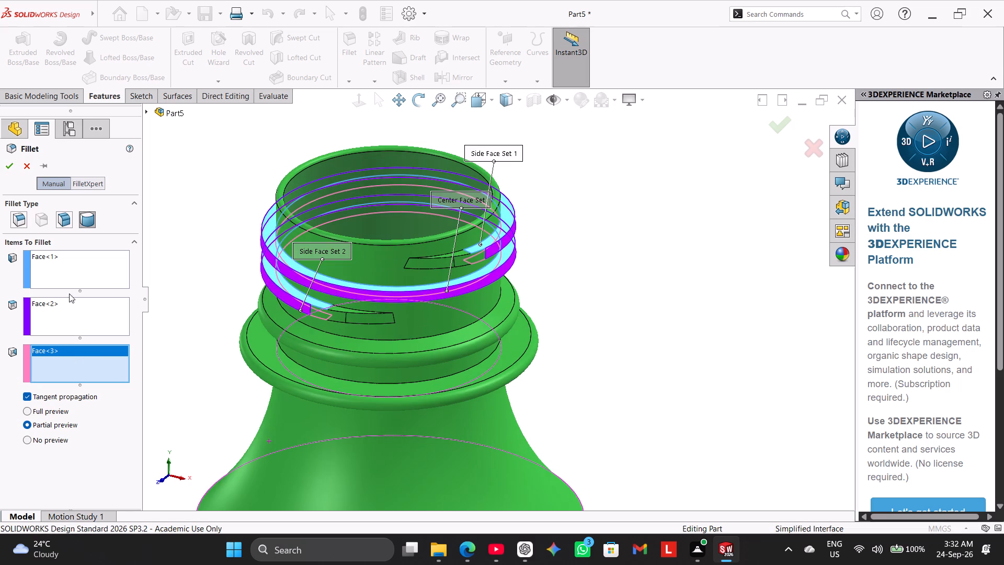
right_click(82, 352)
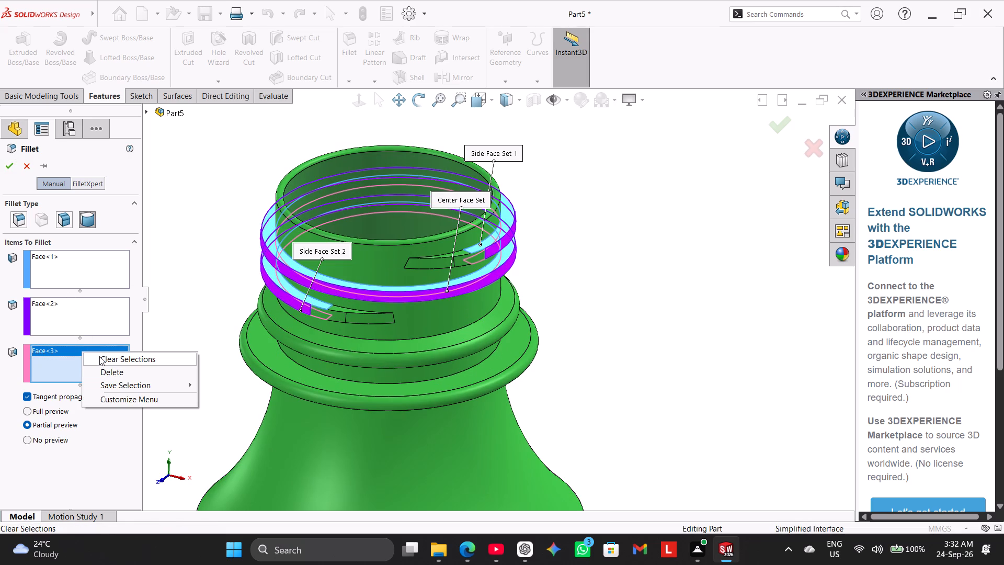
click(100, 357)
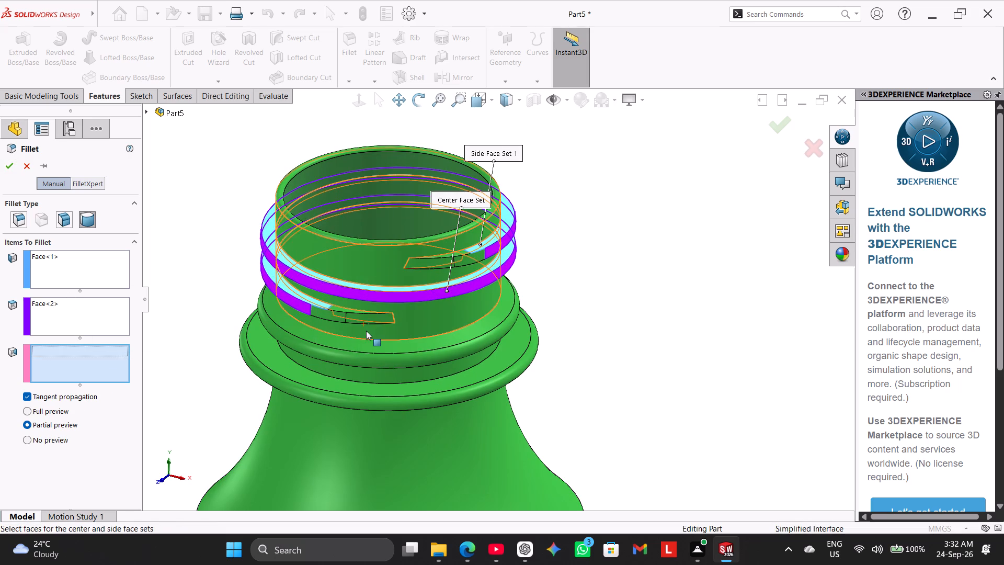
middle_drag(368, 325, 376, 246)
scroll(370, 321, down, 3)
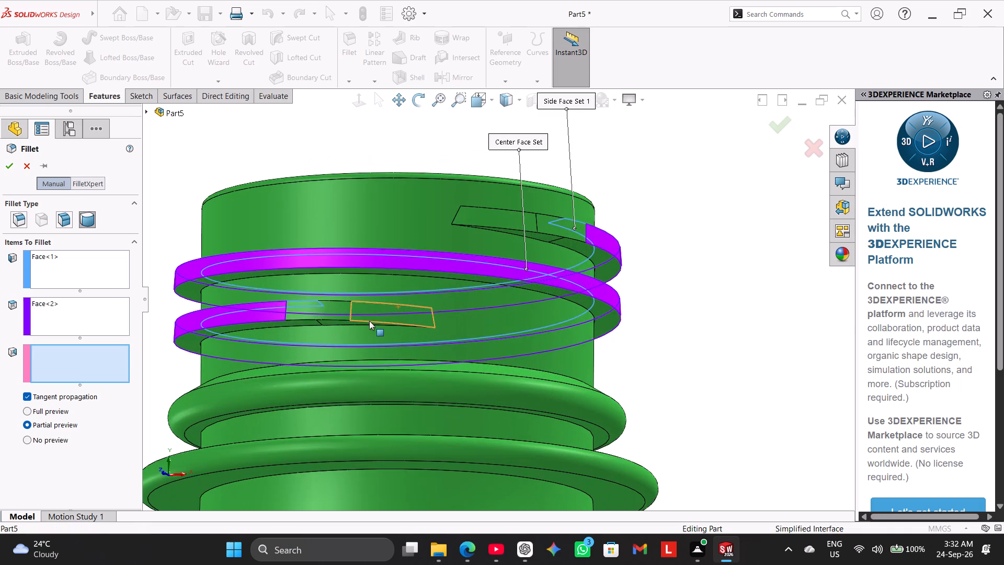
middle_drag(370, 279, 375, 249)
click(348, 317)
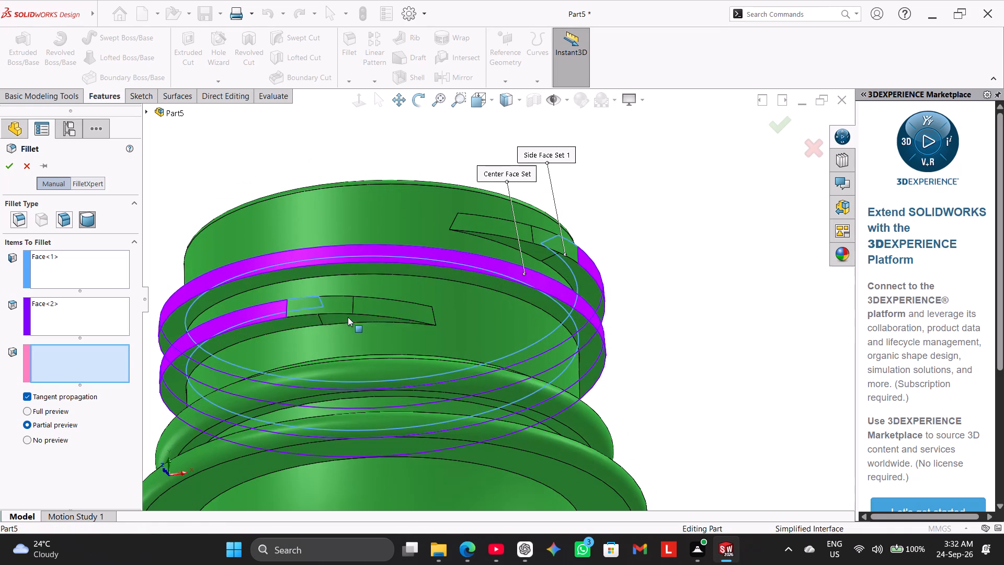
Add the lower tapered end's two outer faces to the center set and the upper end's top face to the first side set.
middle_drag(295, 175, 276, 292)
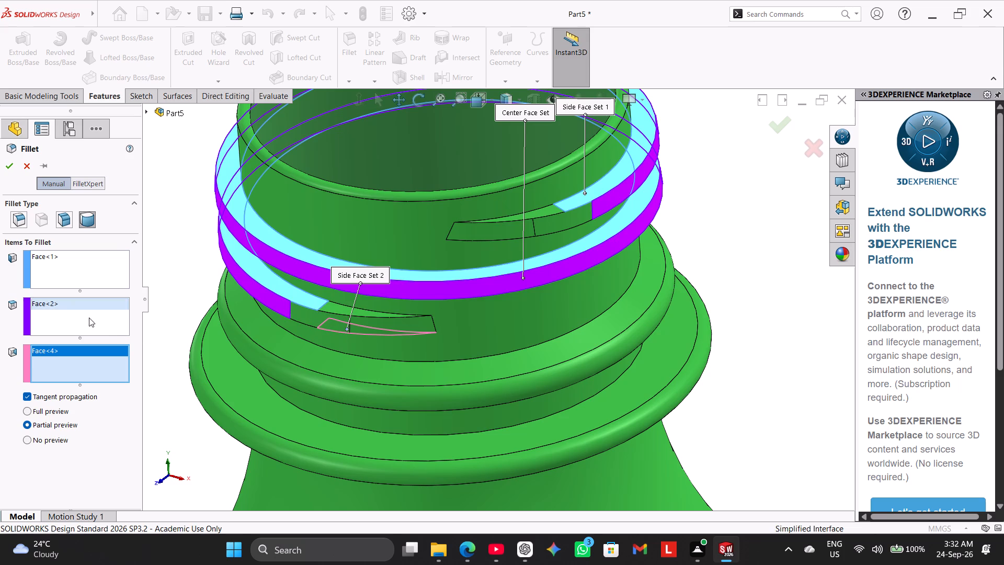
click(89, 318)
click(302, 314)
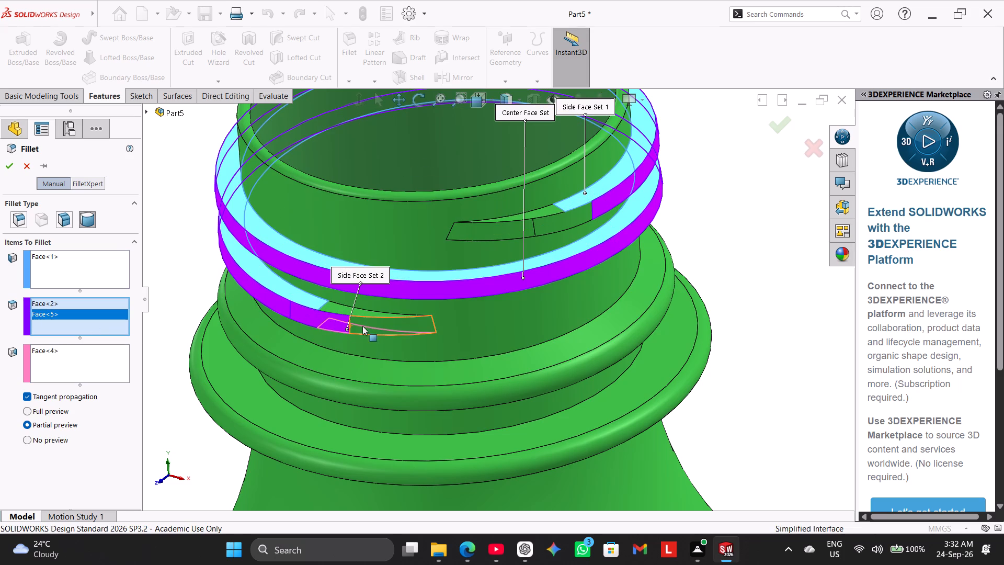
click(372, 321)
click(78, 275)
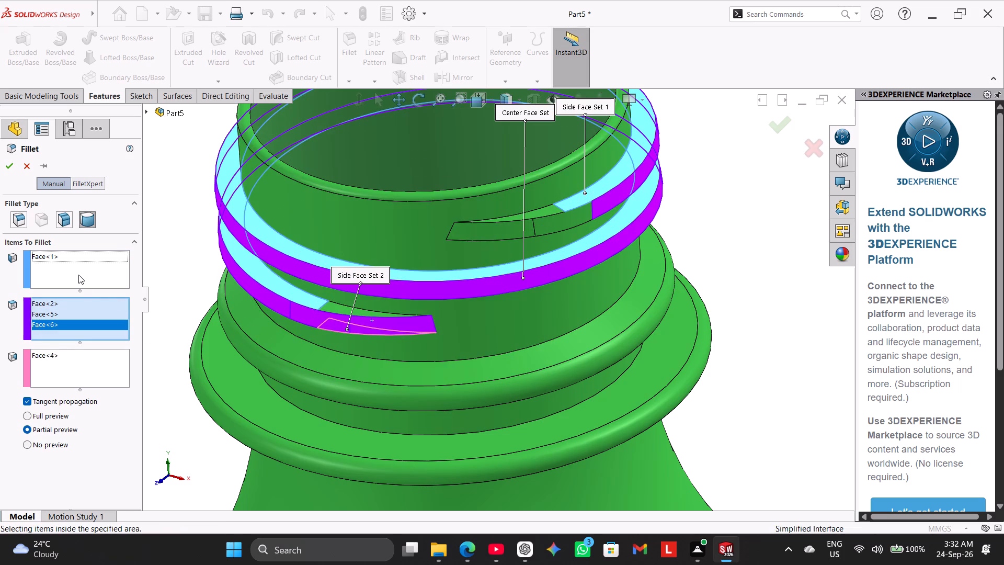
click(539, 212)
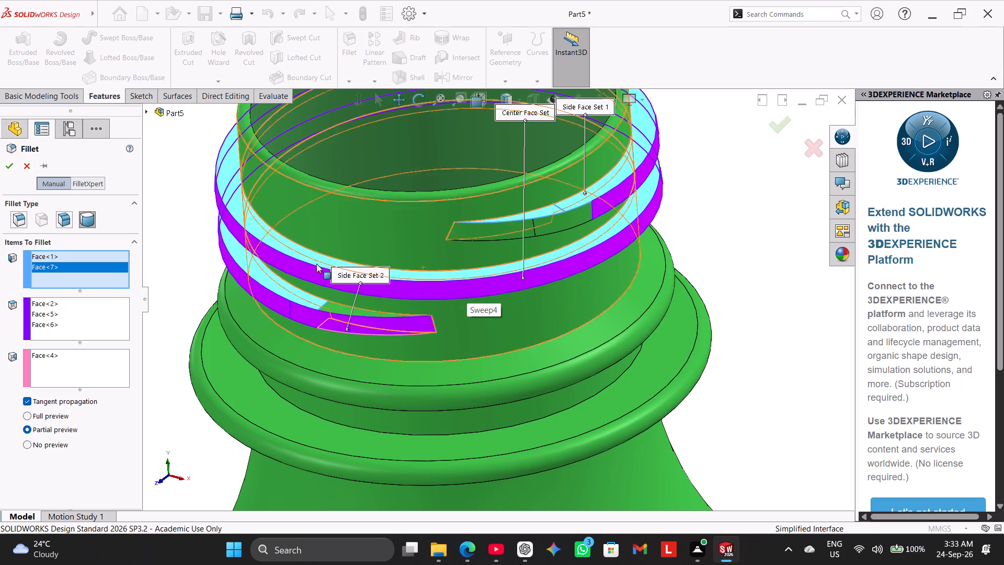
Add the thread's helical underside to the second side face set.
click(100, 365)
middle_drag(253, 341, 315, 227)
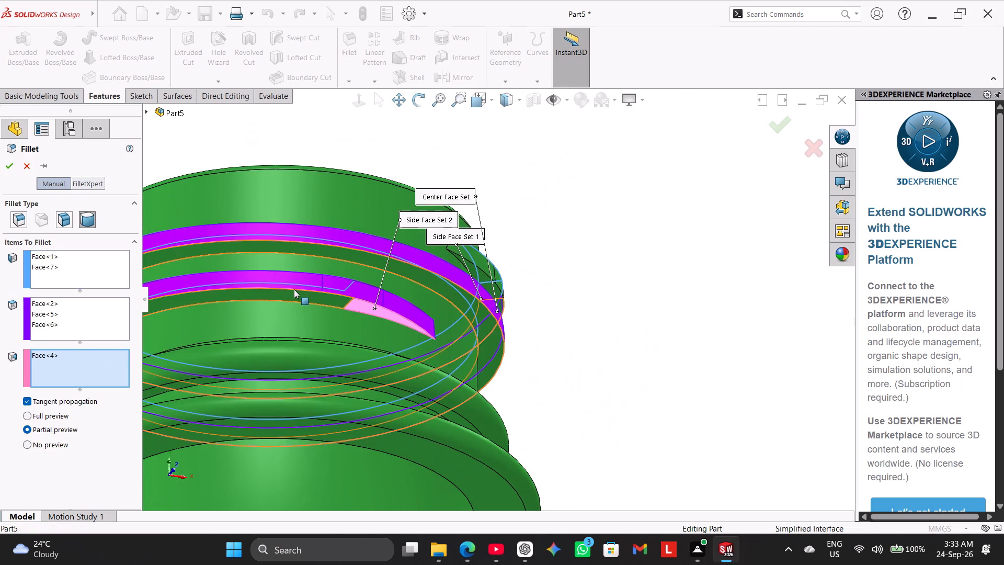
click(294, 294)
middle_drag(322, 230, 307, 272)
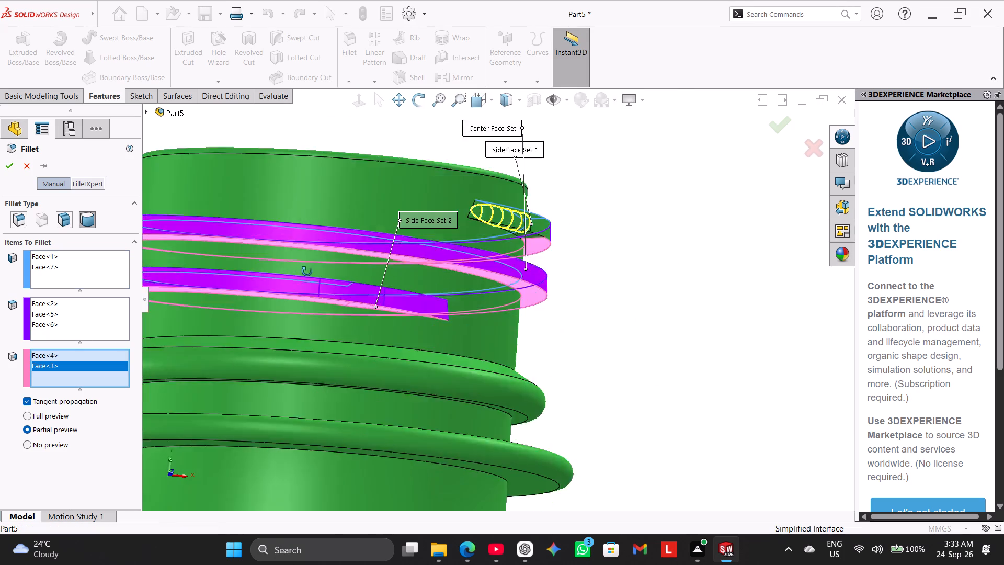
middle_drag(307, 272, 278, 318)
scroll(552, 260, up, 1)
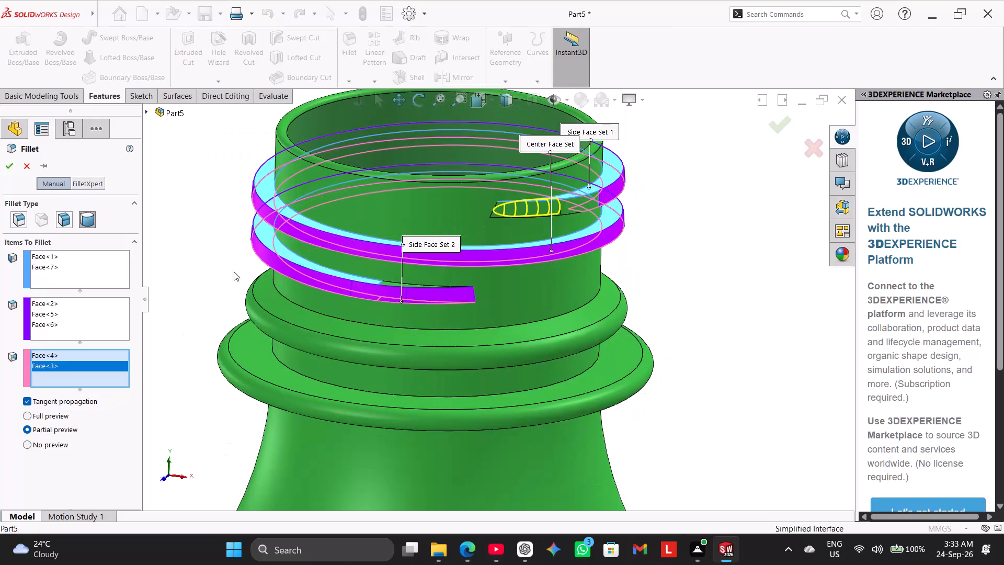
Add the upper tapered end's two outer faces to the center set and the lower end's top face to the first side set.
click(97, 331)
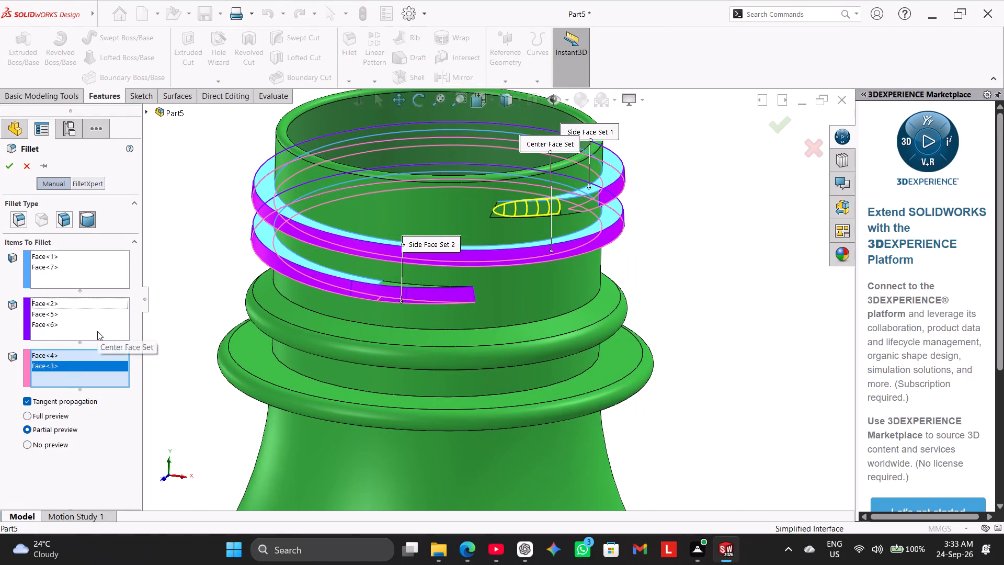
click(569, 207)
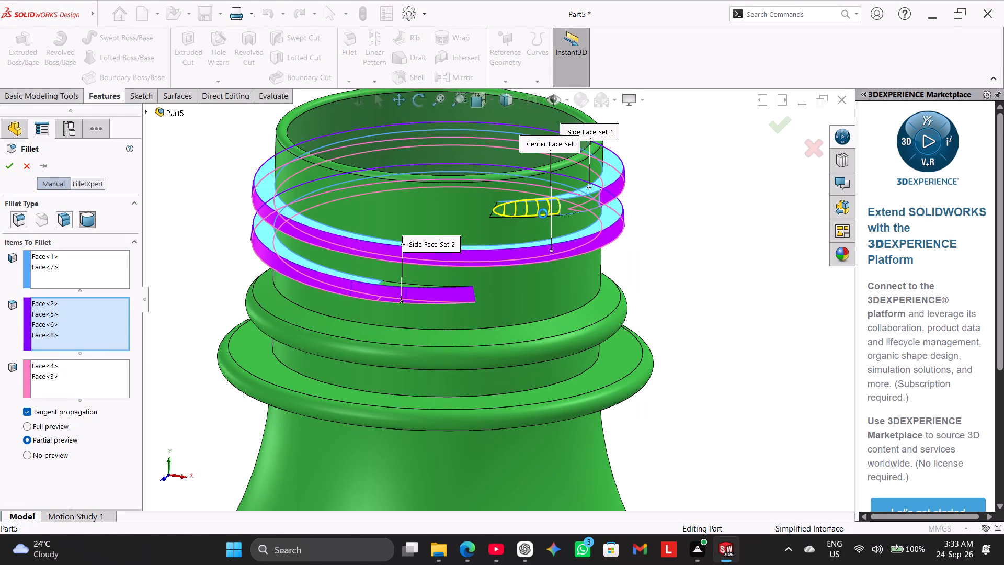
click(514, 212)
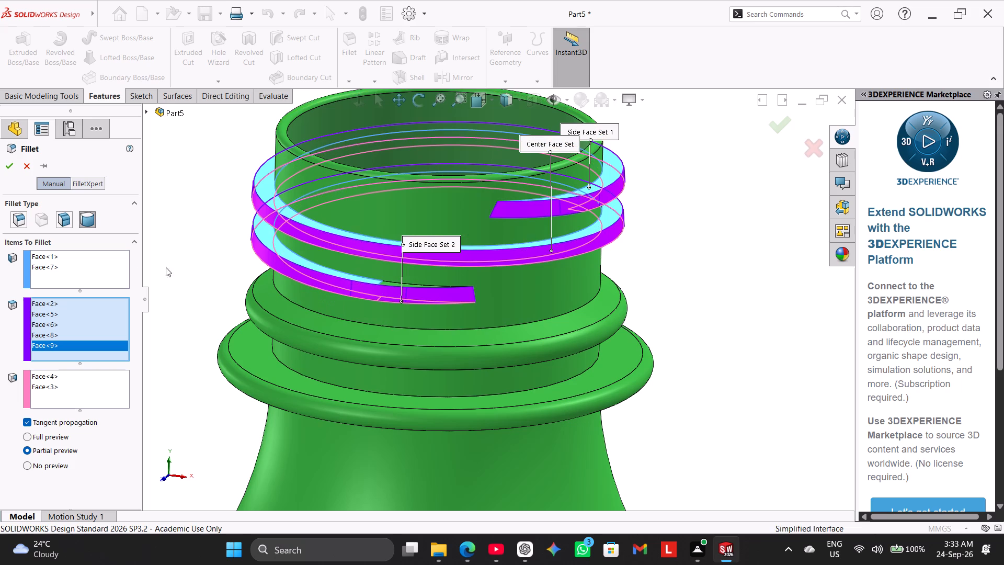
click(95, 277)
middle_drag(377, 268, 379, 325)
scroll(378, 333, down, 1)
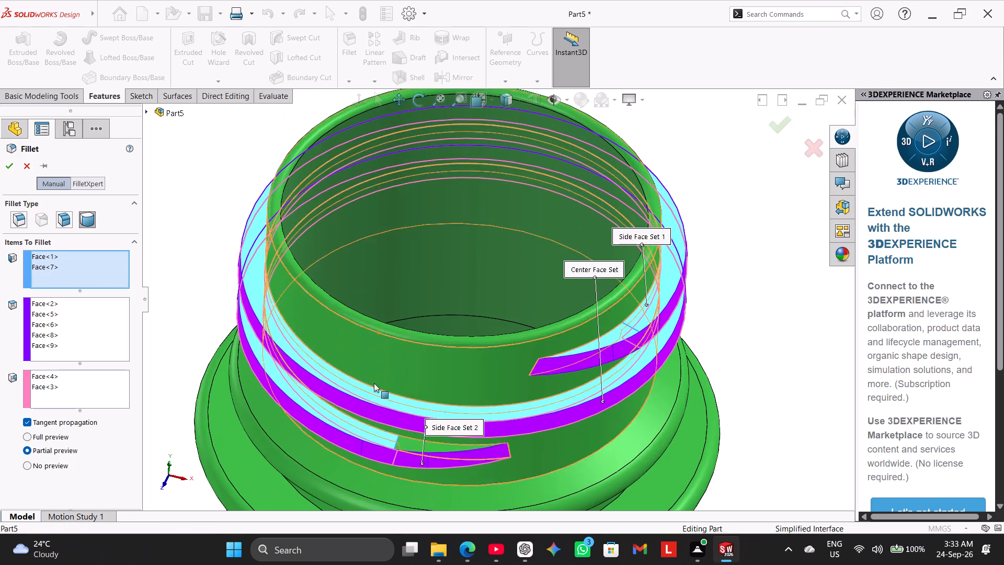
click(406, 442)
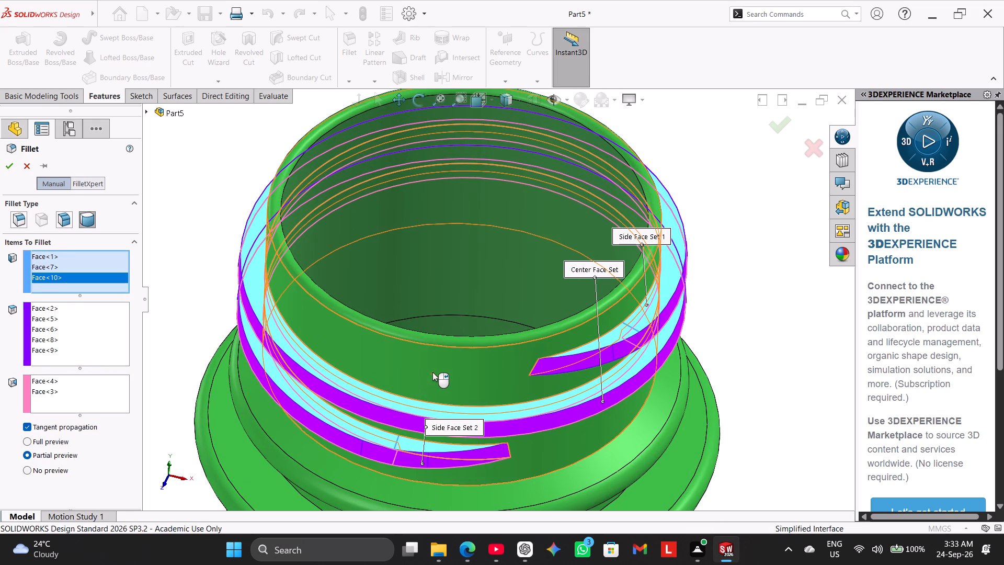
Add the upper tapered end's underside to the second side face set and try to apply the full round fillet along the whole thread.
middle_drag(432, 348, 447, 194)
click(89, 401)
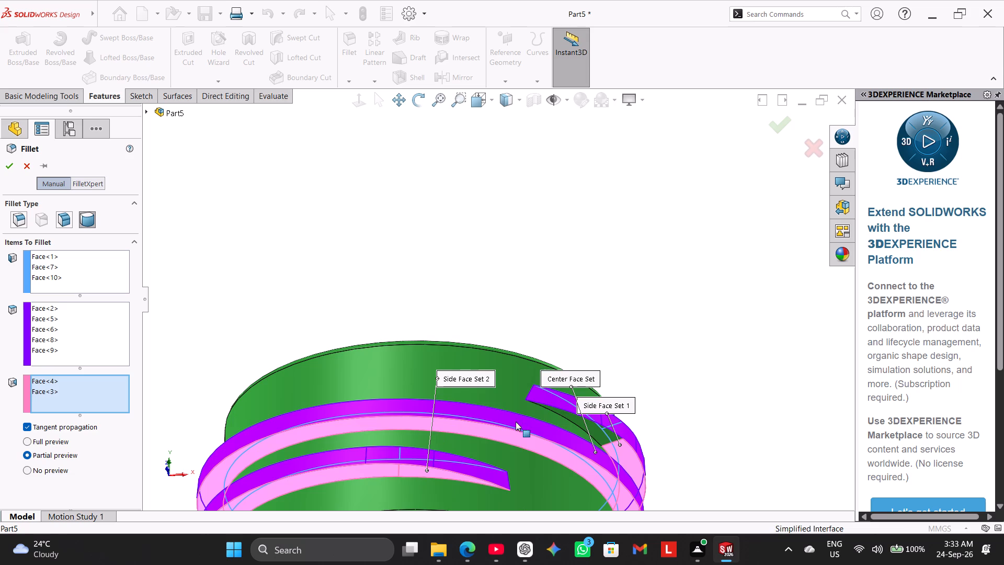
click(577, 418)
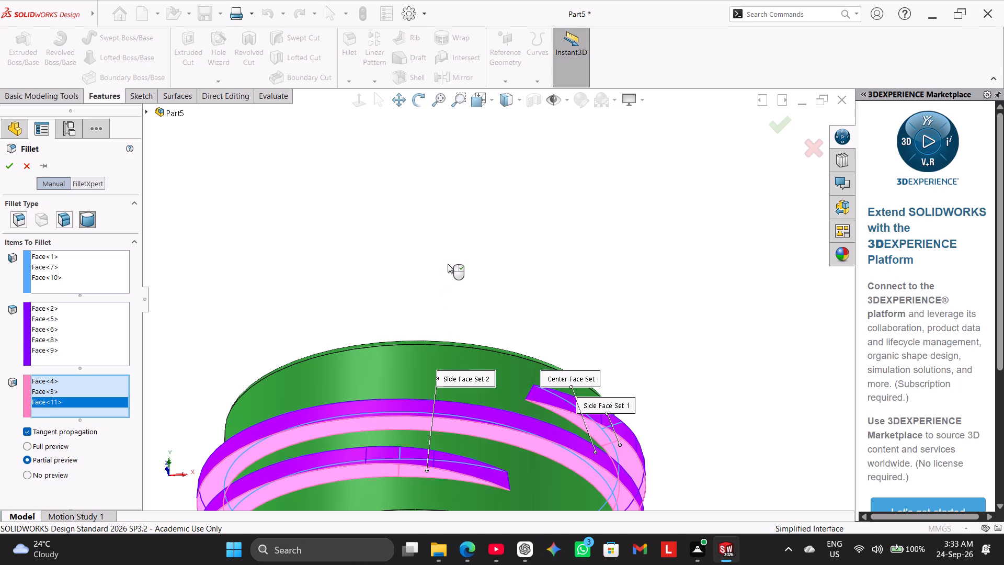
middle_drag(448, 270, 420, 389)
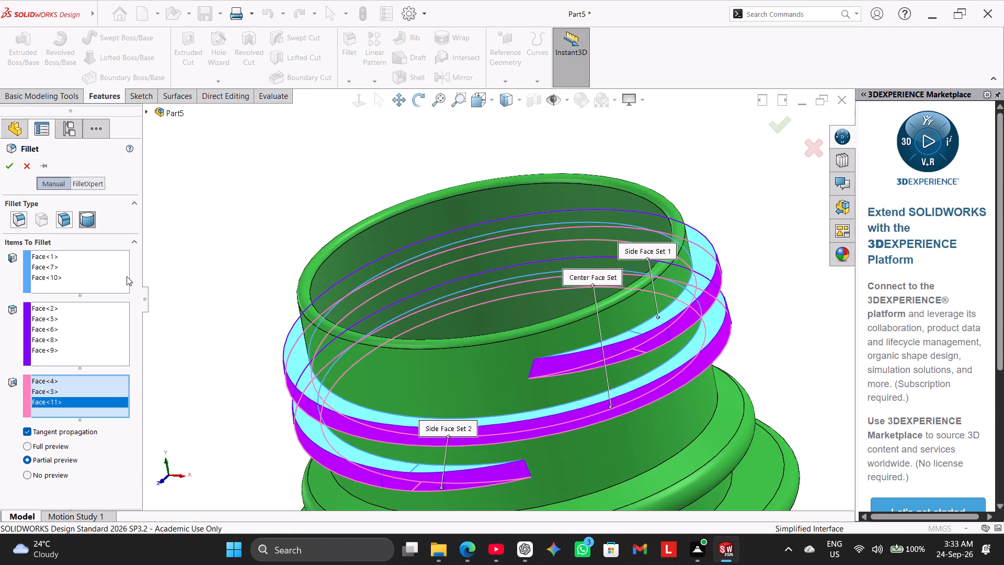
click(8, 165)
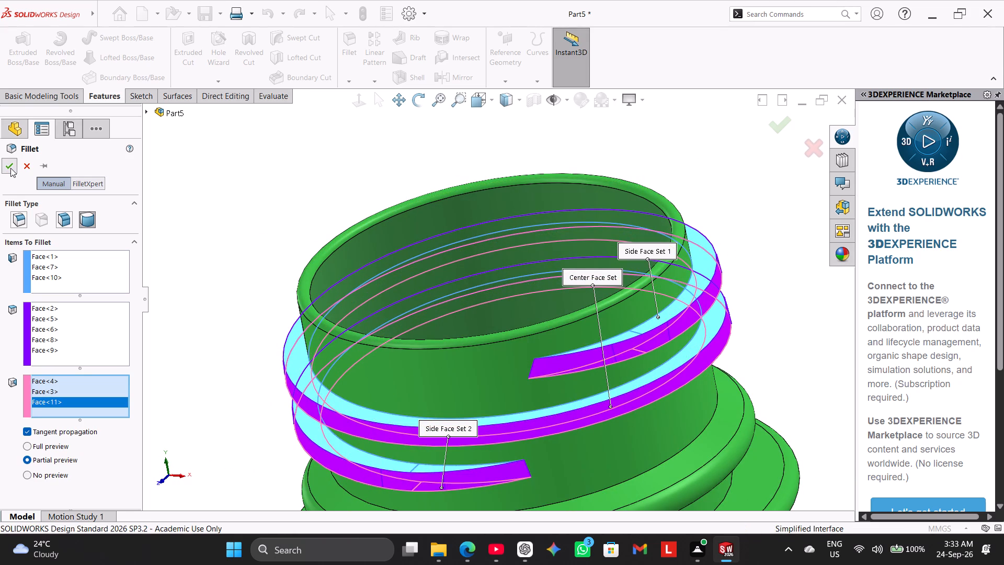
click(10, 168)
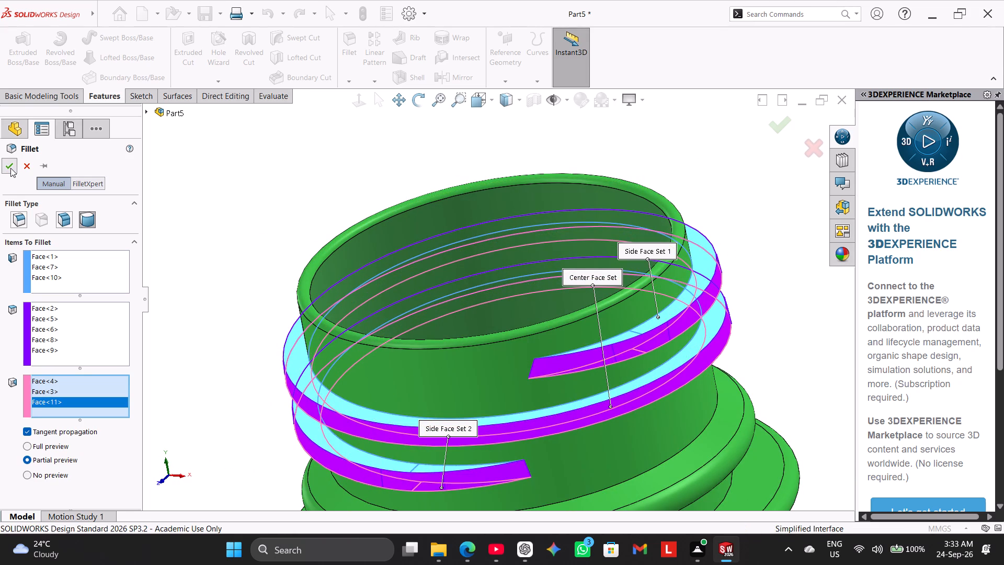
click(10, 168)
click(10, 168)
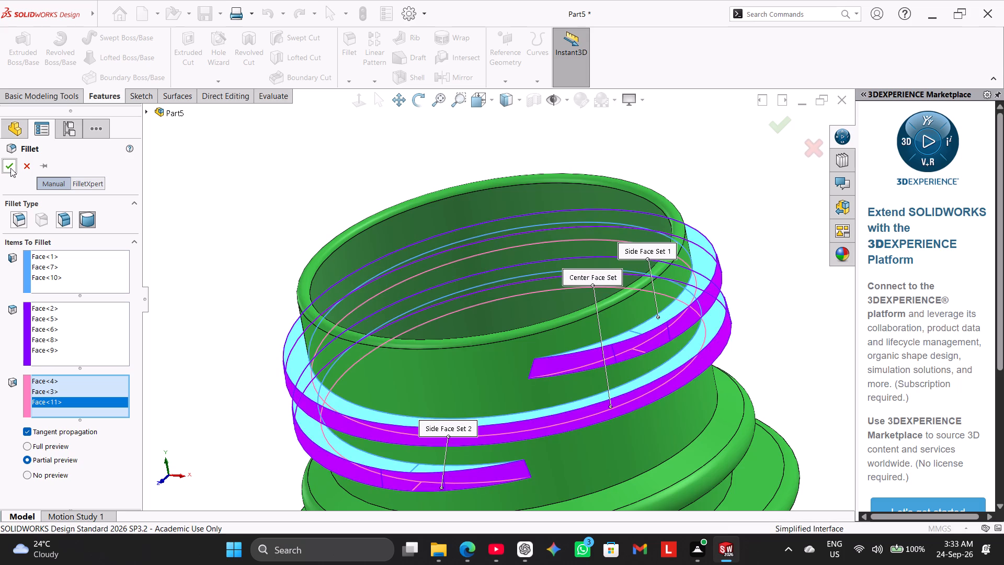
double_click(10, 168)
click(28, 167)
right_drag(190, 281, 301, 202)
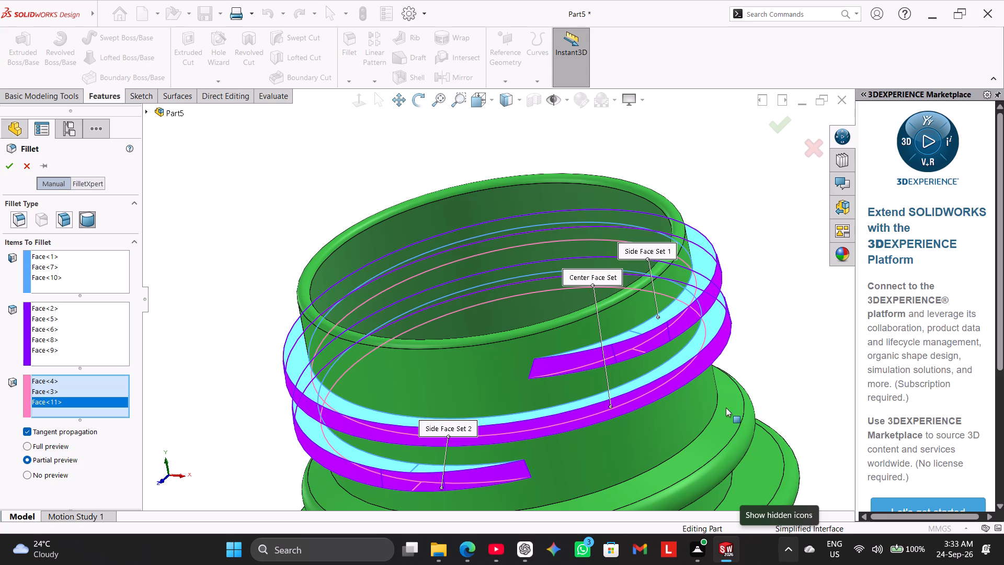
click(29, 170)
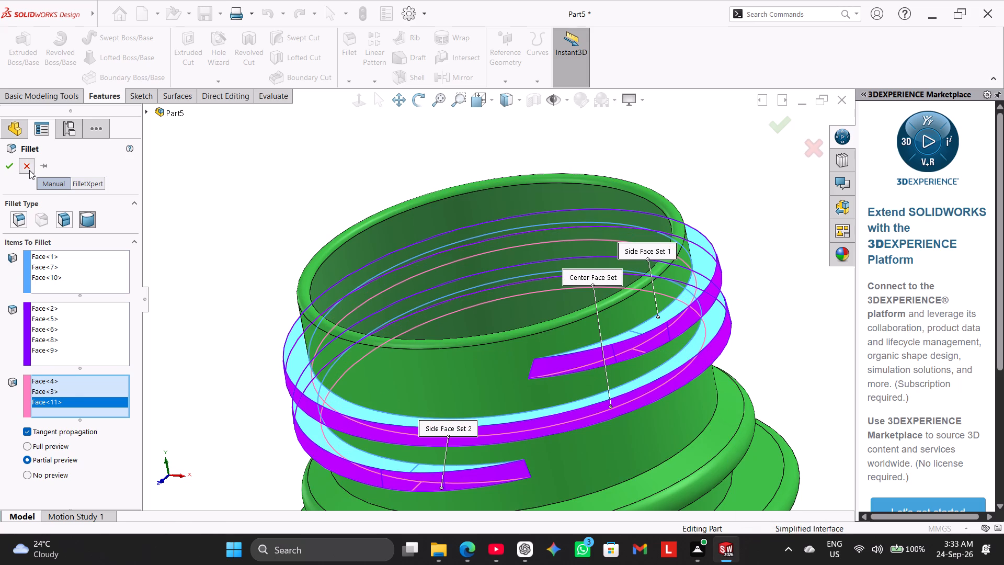
Start a new full round fillet with the upper tapered thread end's top face as the first side face set.
scroll(288, 338, up, 3)
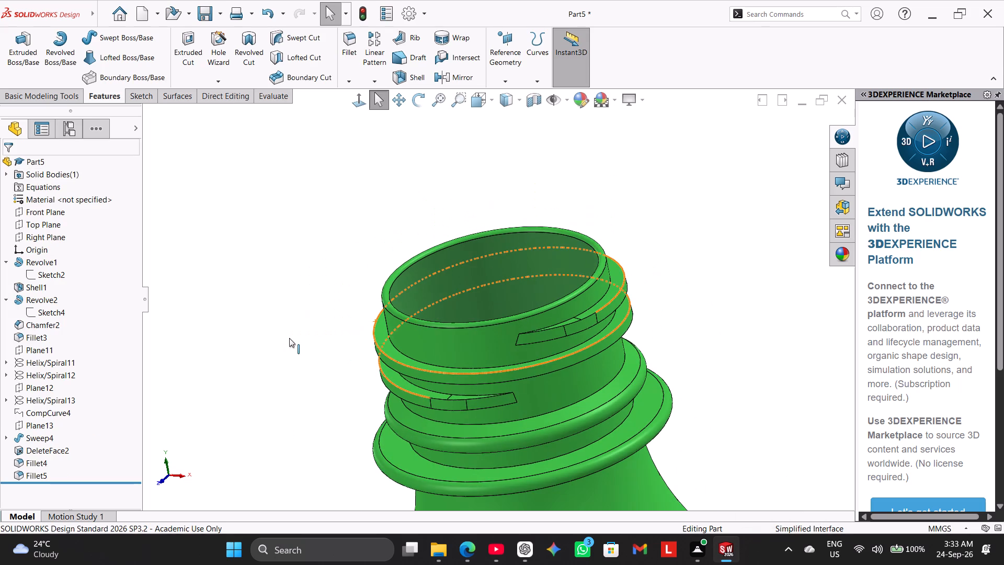
middle_drag(334, 387, 372, 334)
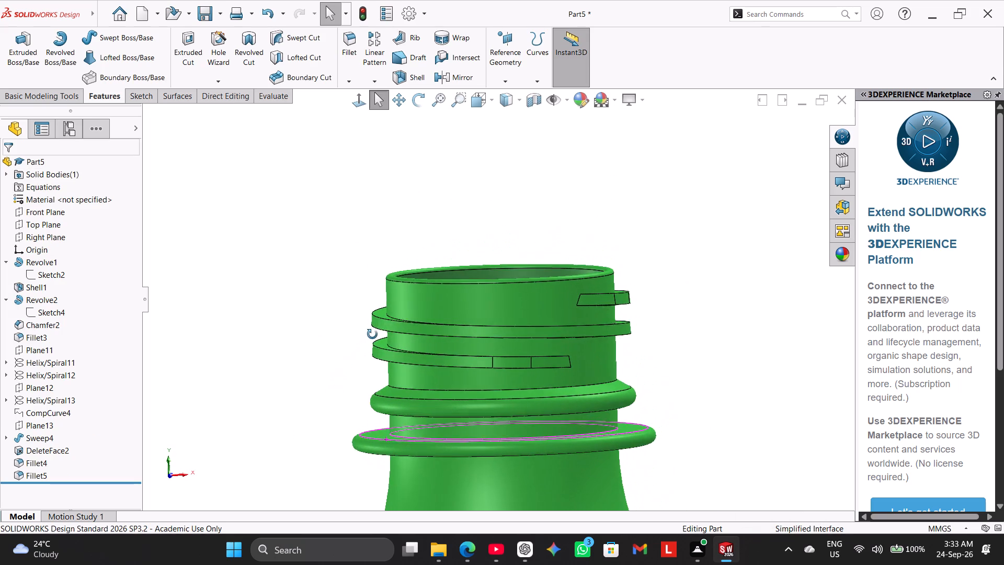
middle_drag(372, 334, 371, 341)
right_drag(293, 354, 366, 280)
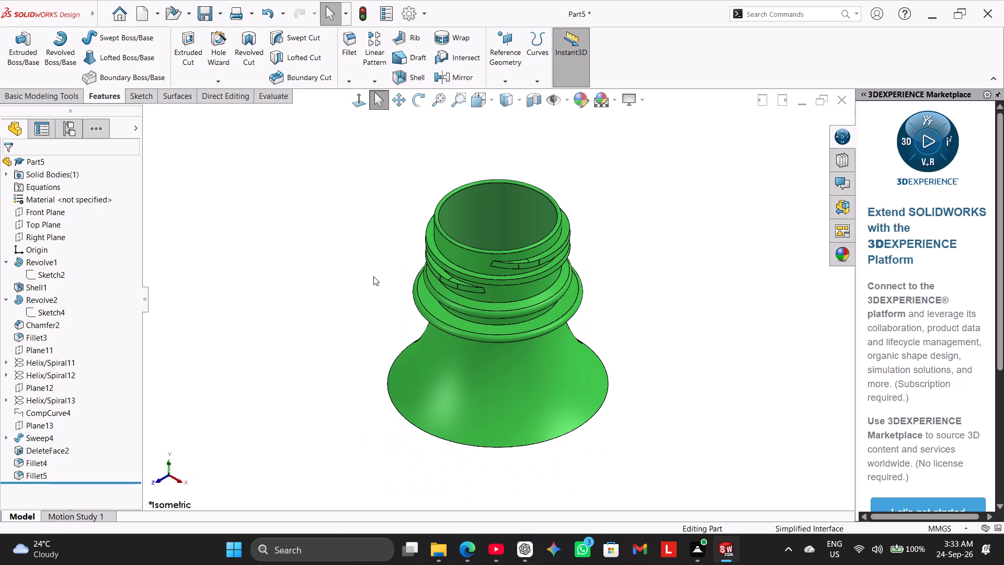
scroll(546, 272, down, 3)
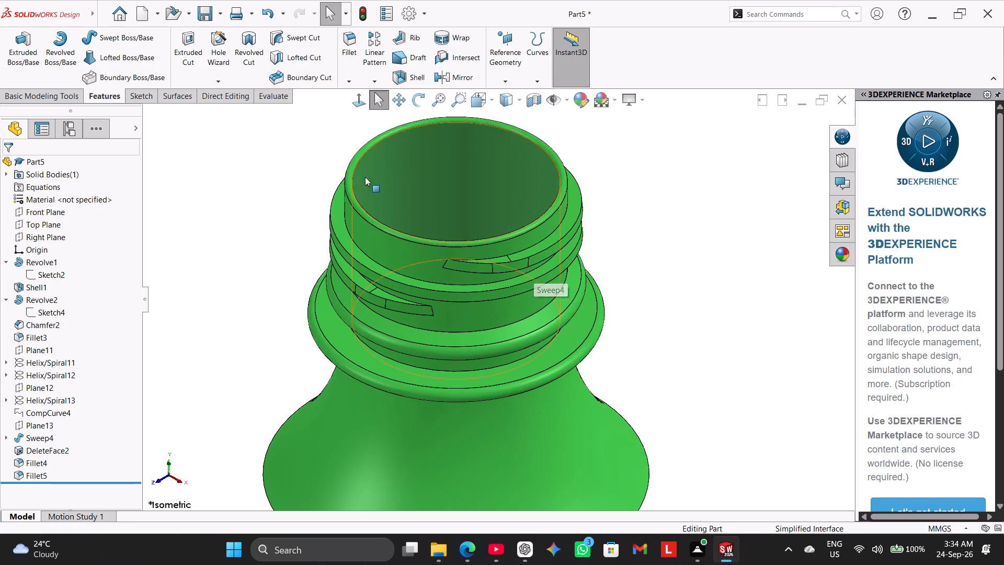
click(355, 49)
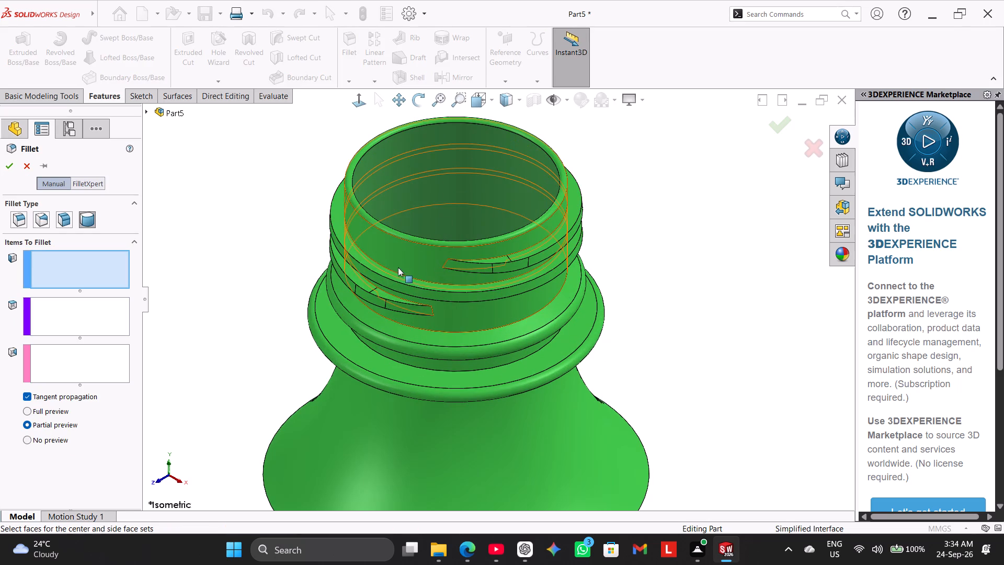
click(85, 260)
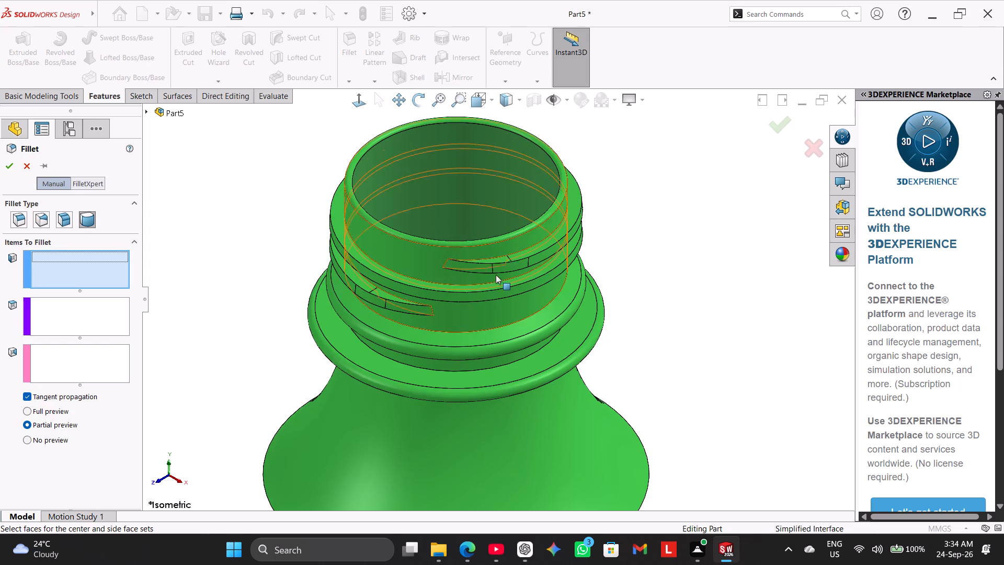
scroll(510, 273, down, 4)
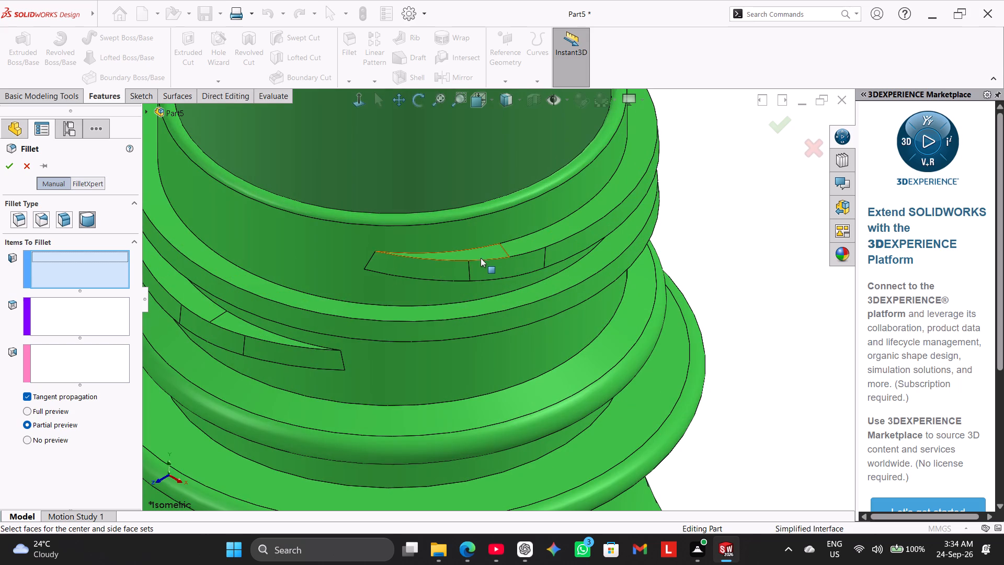
click(483, 254)
Assign the thread's helical outer face to the center face set, clearing the lower tapered end's outer faces from it.
scroll(489, 319, up, 3)
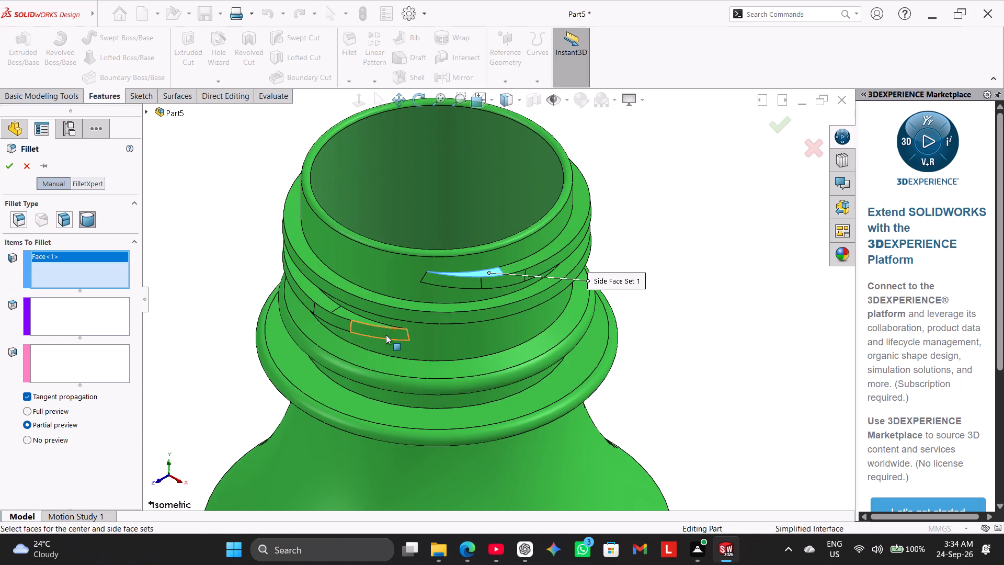
click(92, 310)
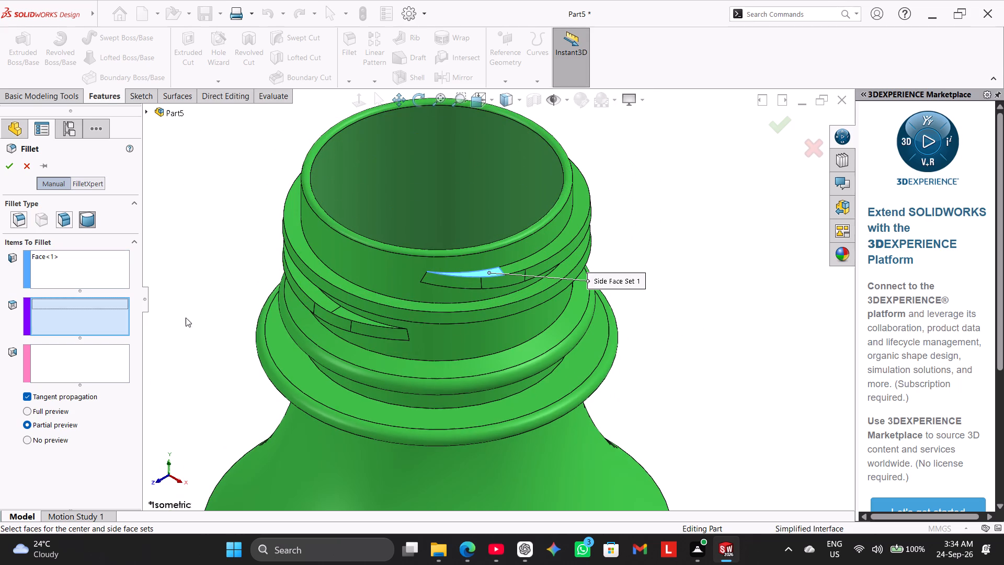
click(339, 325)
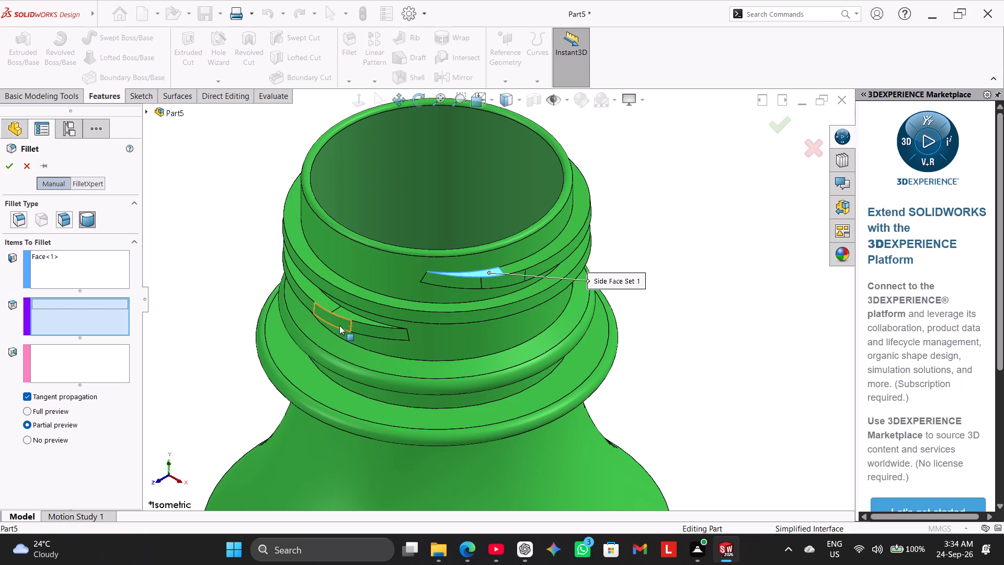
click(361, 327)
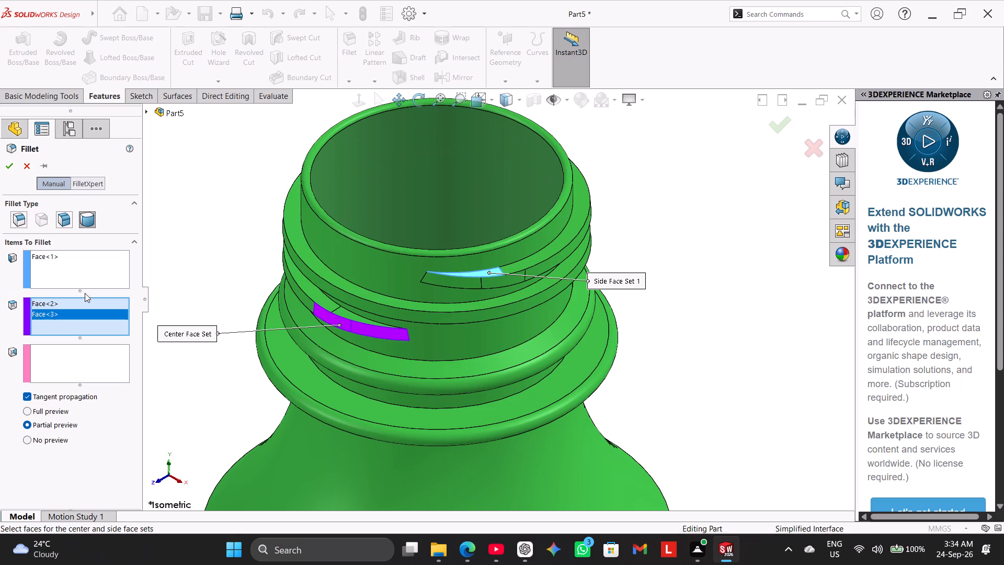
right_click(78, 313)
click(109, 318)
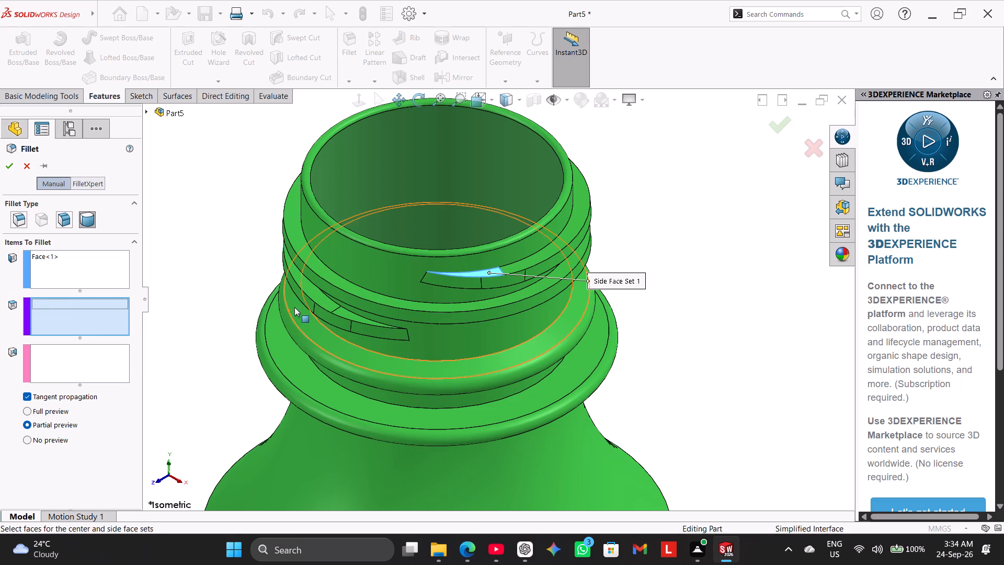
click(300, 295)
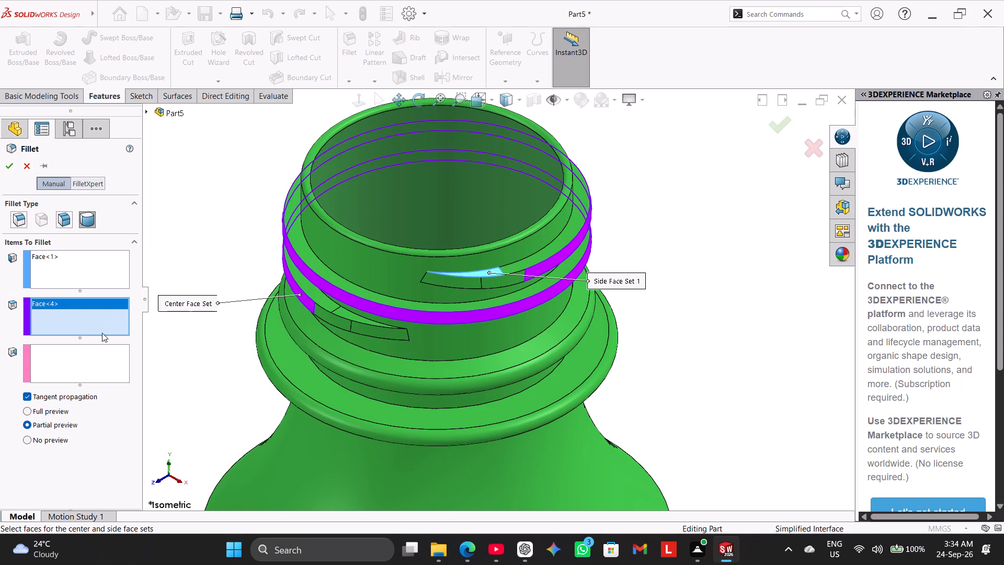
Add the lower tapered end's underside to the second side face set and try to apply the fillet.
click(89, 356)
middle_drag(355, 330, 398, 191)
click(346, 333)
middle_drag(348, 182, 348, 186)
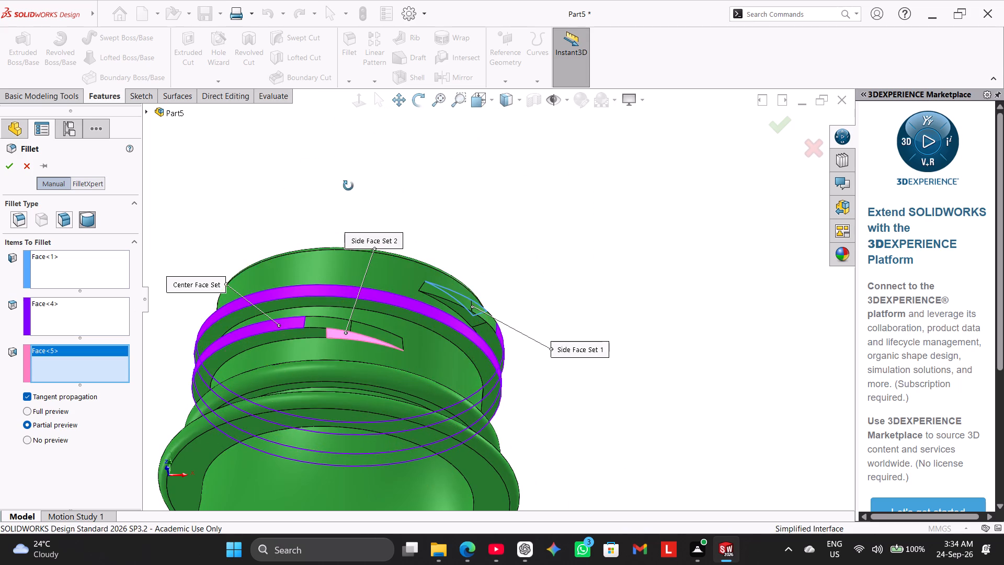
middle_drag(348, 186, 326, 306)
click(9, 168)
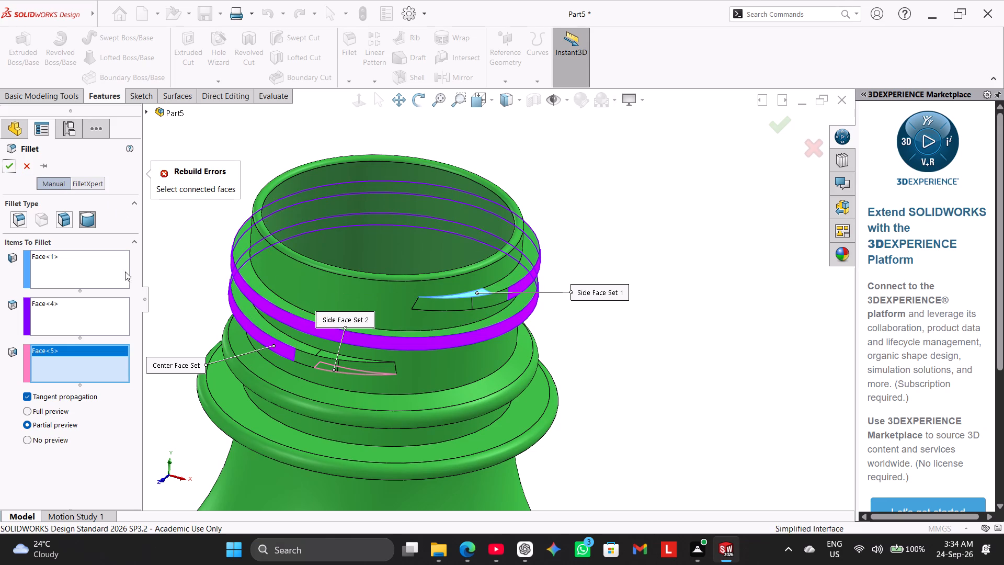
Turn on full preview and add the thread's helical top face to the first side set and its helical underside to the second.
click(53, 413)
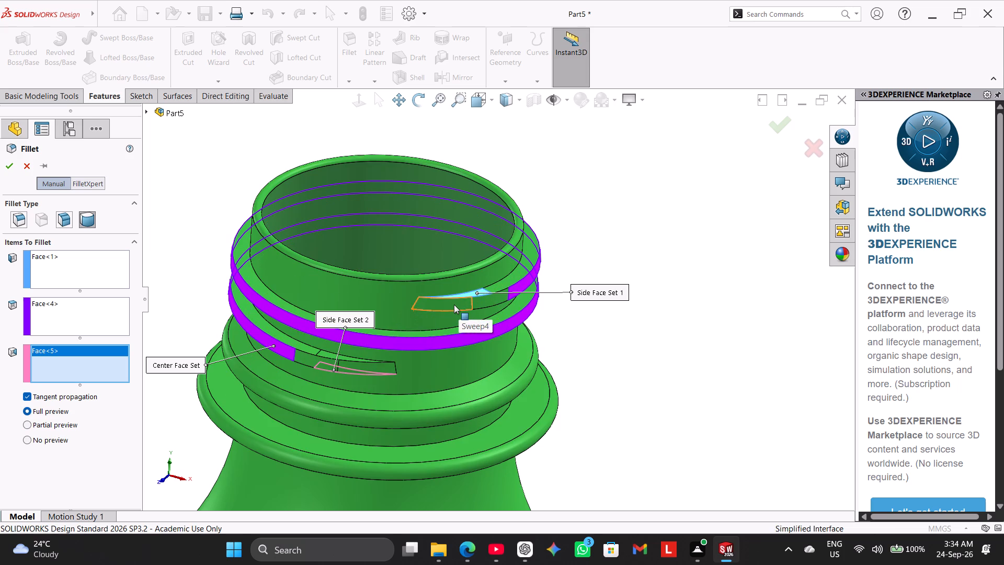
click(41, 268)
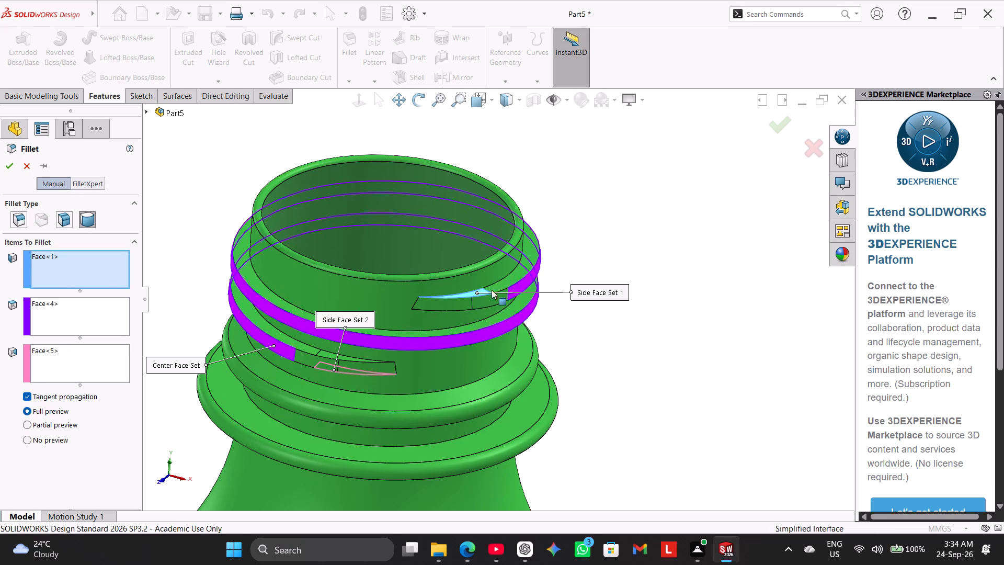
click(501, 282)
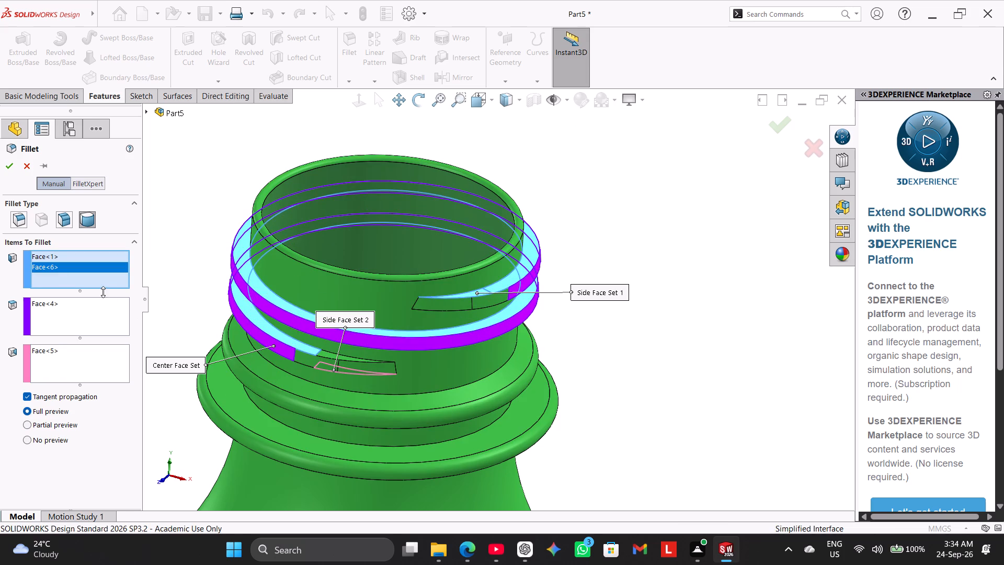
click(91, 312)
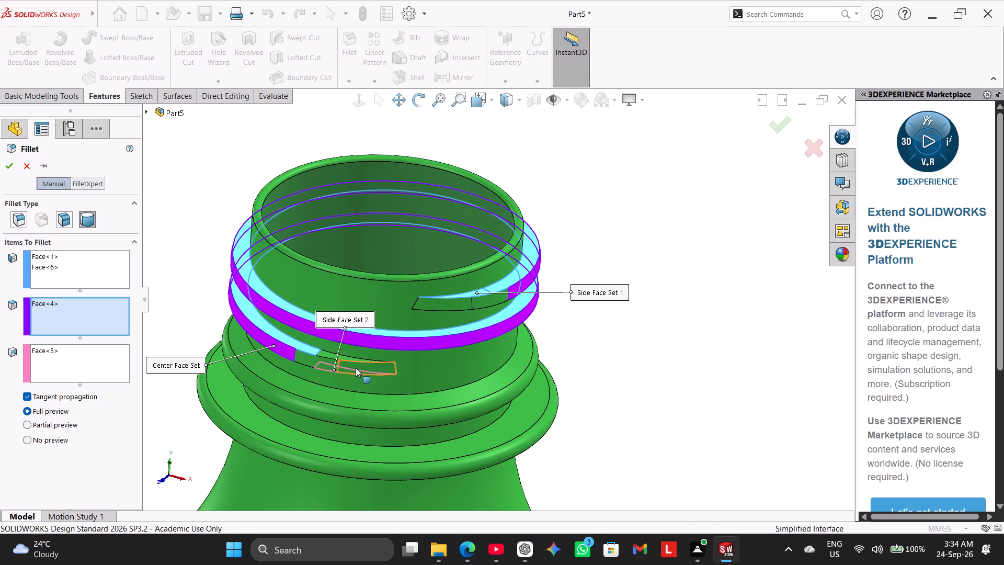
middle_drag(357, 367, 397, 261)
click(102, 355)
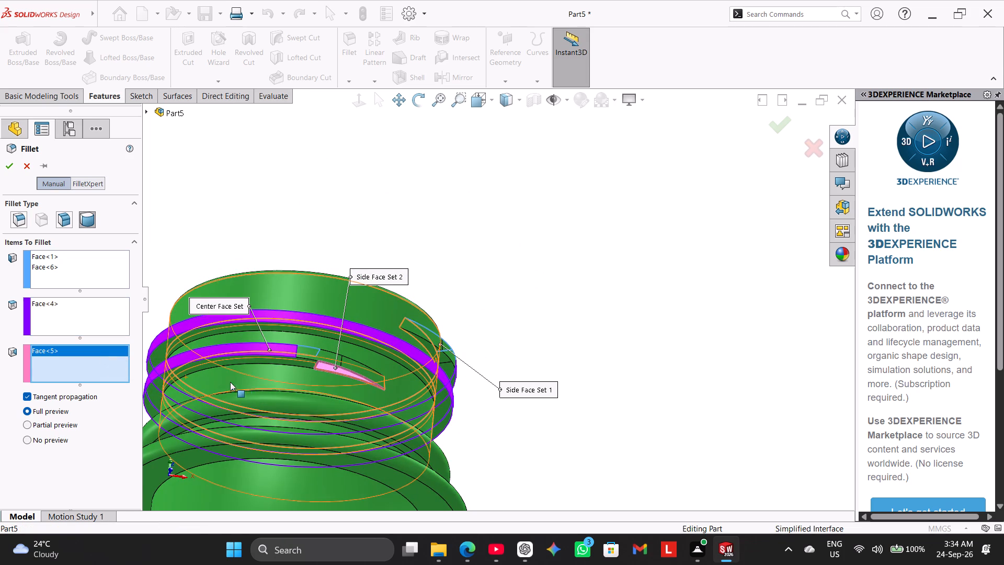
click(267, 357)
Add the lower tapered end's two outer faces to the center face set and apply the full round fillet.
middle_drag(303, 238, 295, 298)
middle_drag(305, 228, 290, 320)
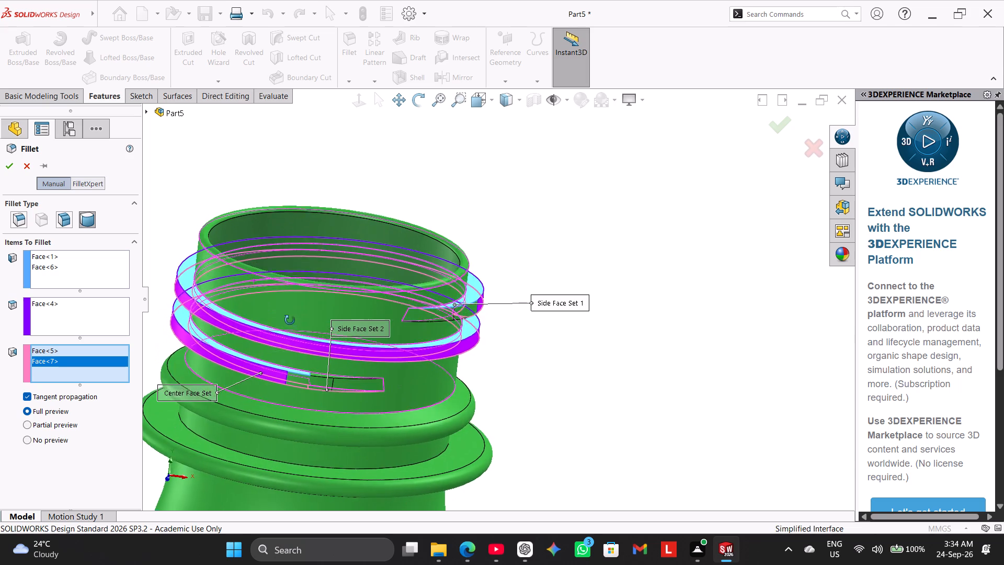
middle_drag(290, 320, 278, 327)
scroll(364, 402, down, 1)
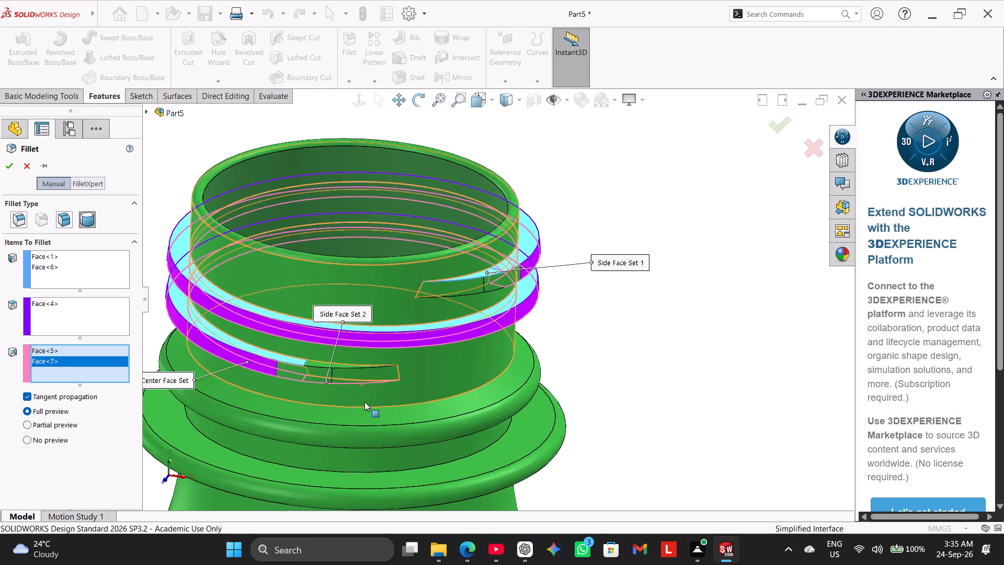
scroll(364, 402, down, 2)
scroll(364, 381, up, 2)
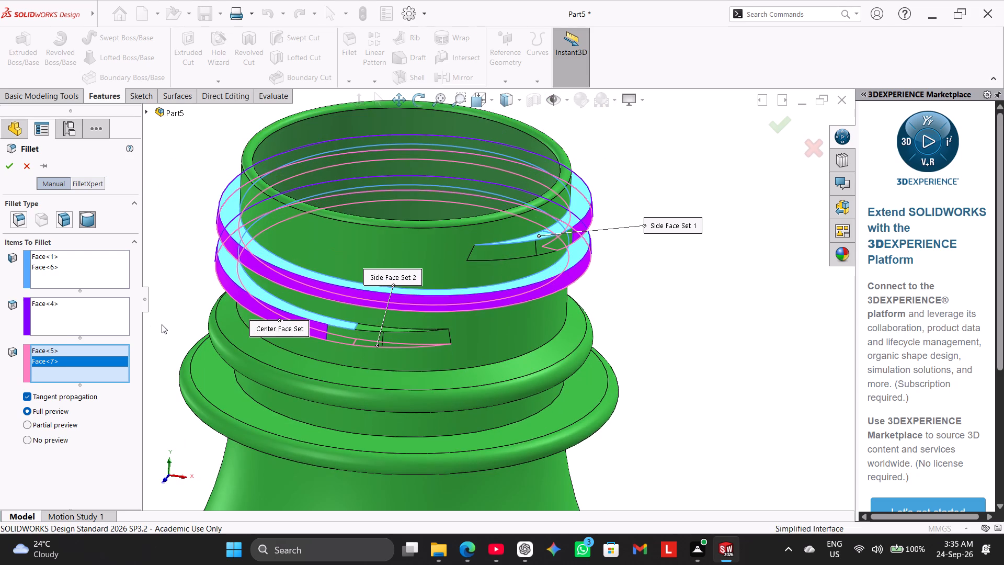
click(95, 324)
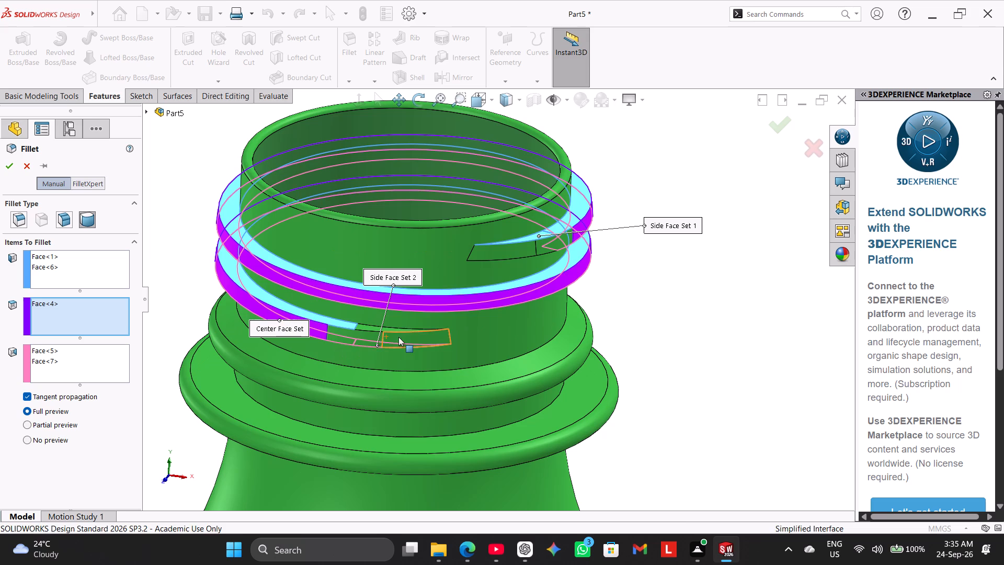
click(401, 337)
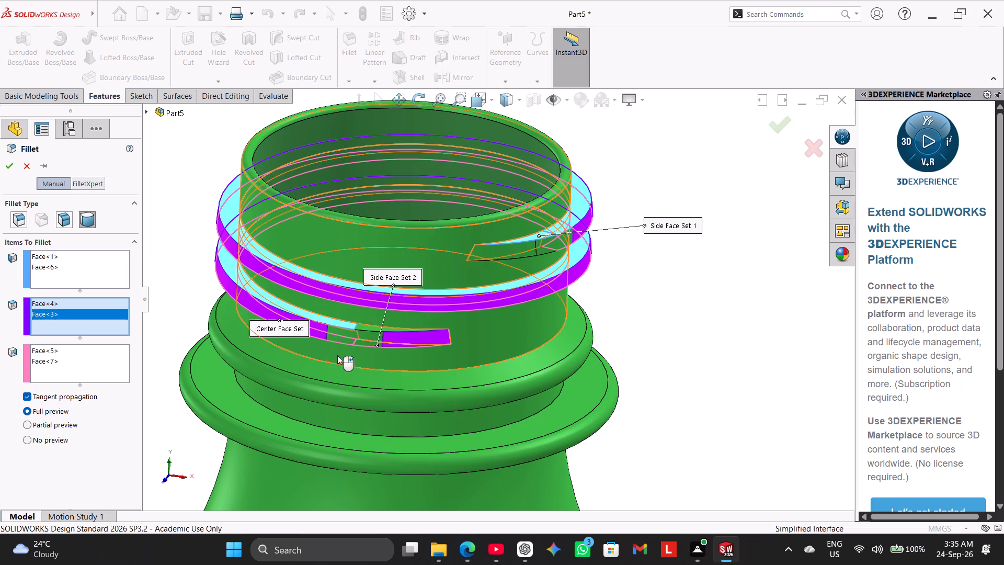
click(362, 337)
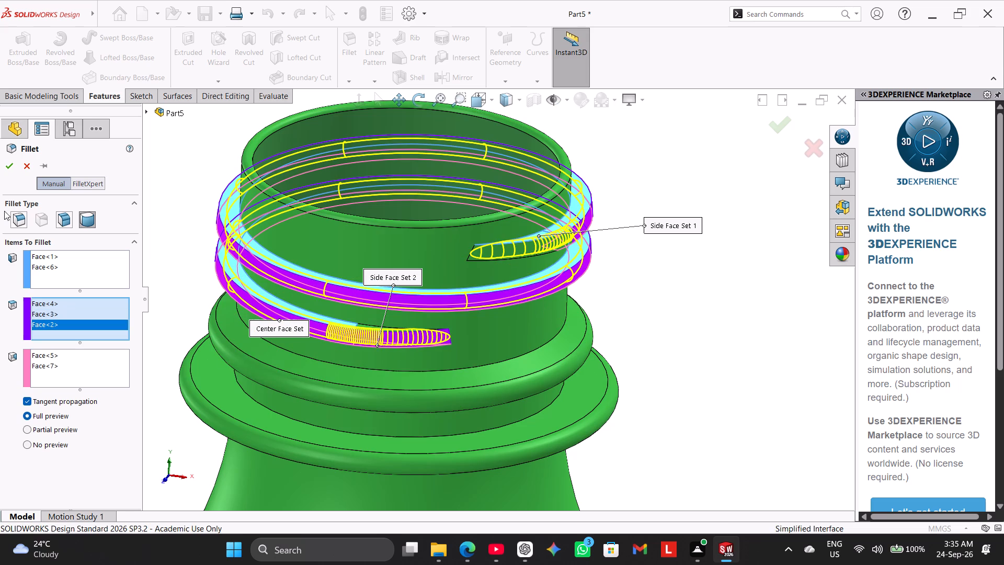
click(12, 169)
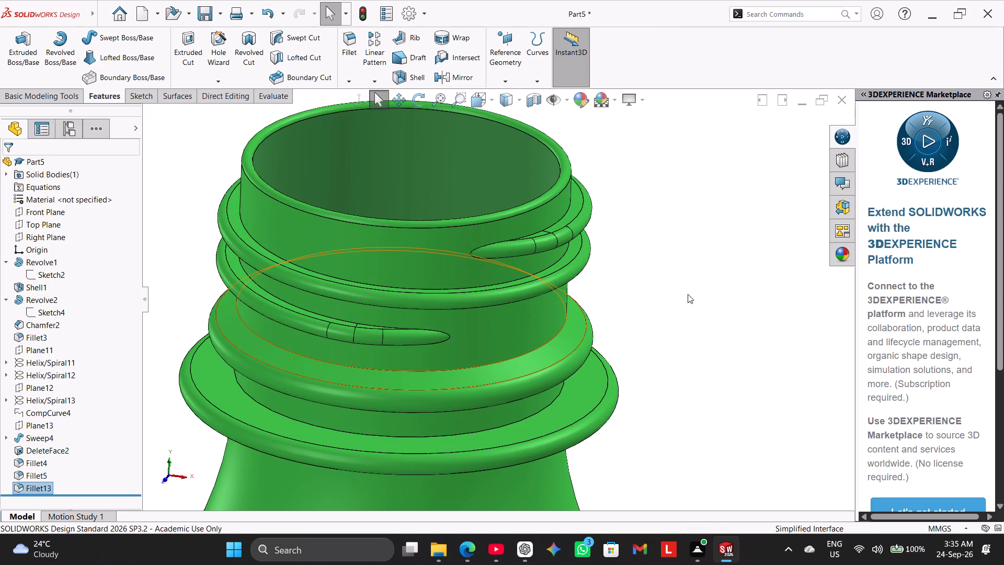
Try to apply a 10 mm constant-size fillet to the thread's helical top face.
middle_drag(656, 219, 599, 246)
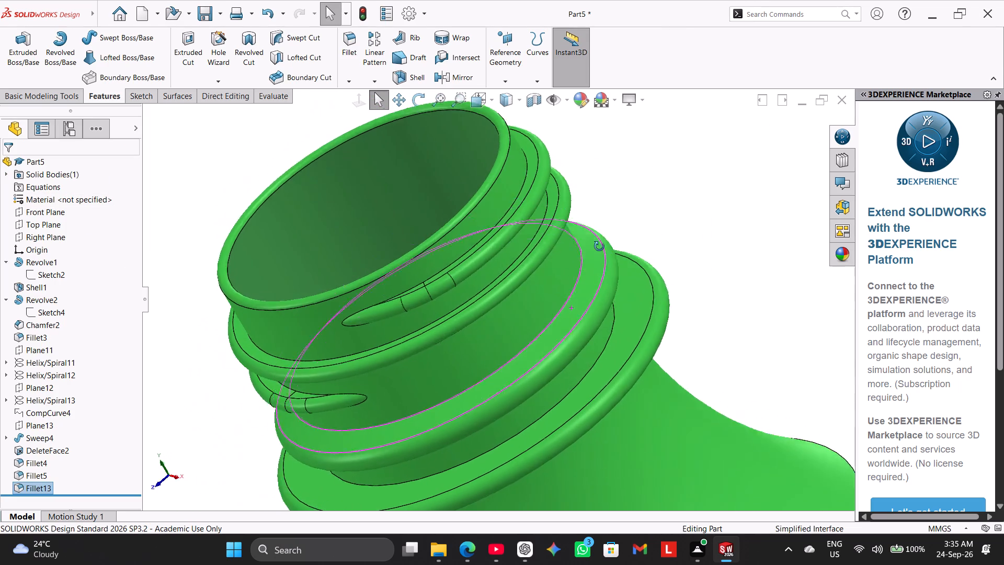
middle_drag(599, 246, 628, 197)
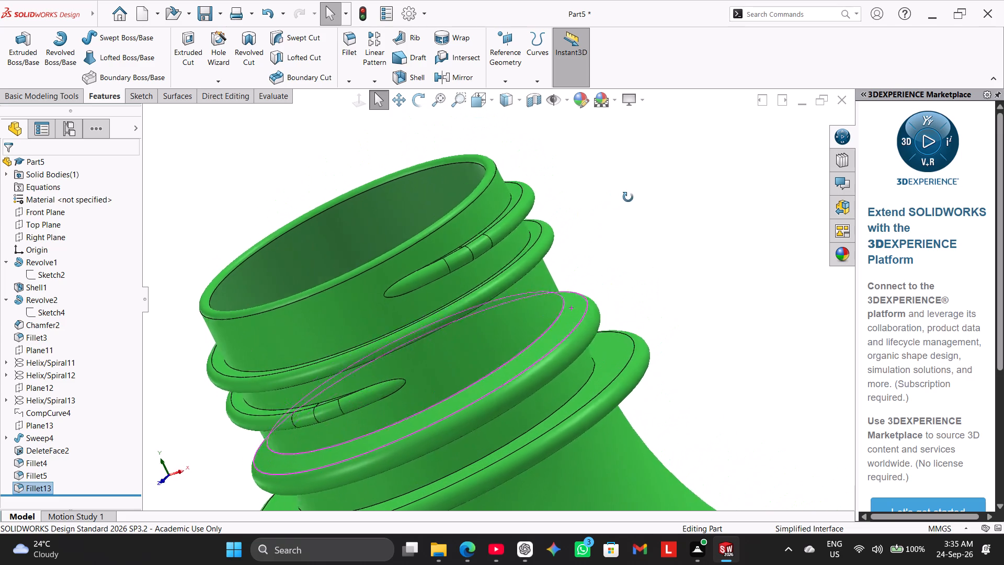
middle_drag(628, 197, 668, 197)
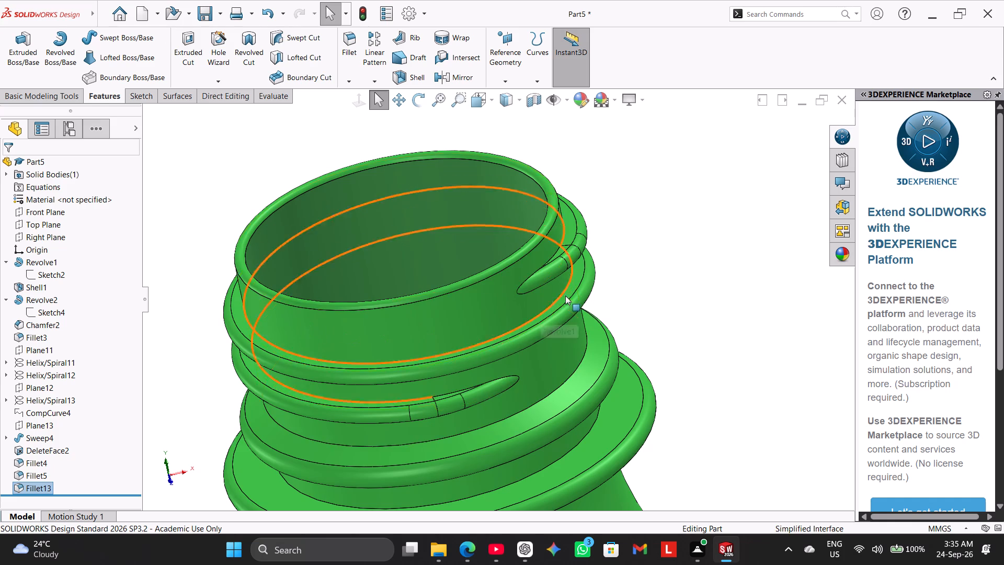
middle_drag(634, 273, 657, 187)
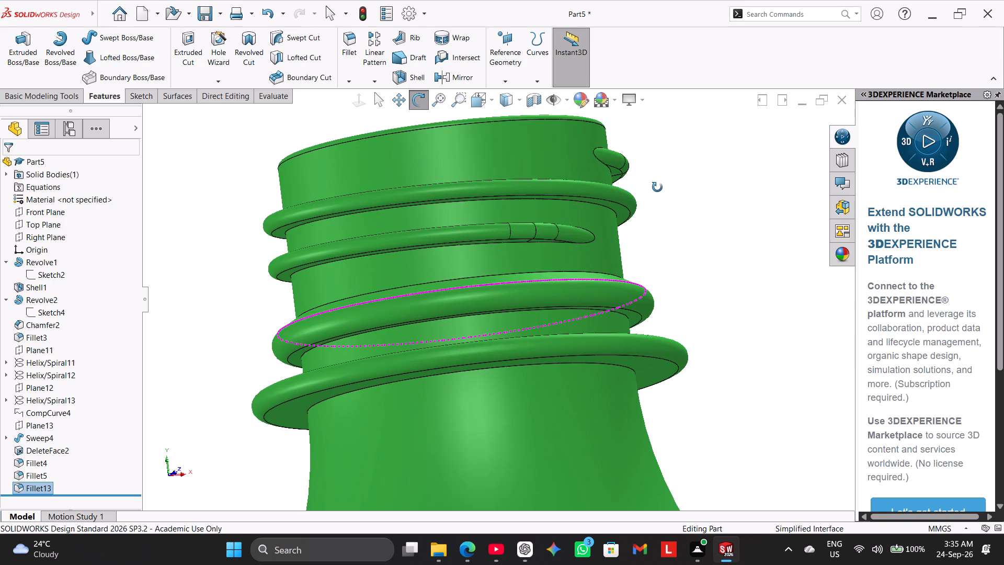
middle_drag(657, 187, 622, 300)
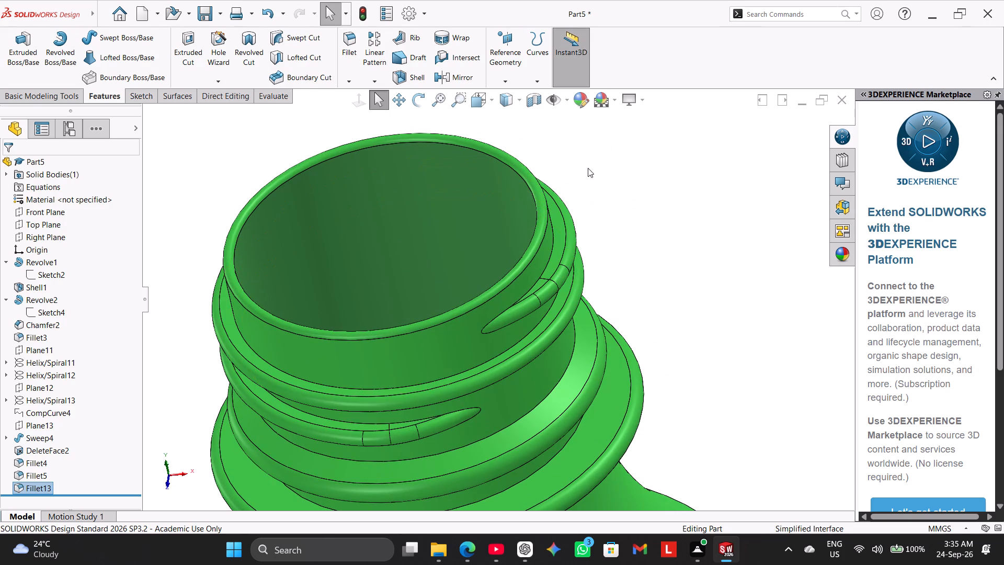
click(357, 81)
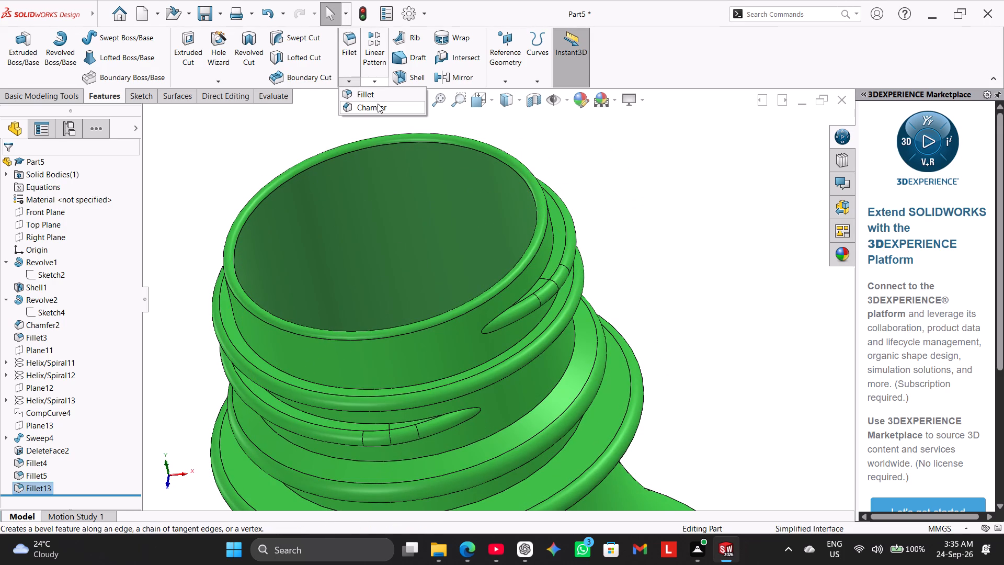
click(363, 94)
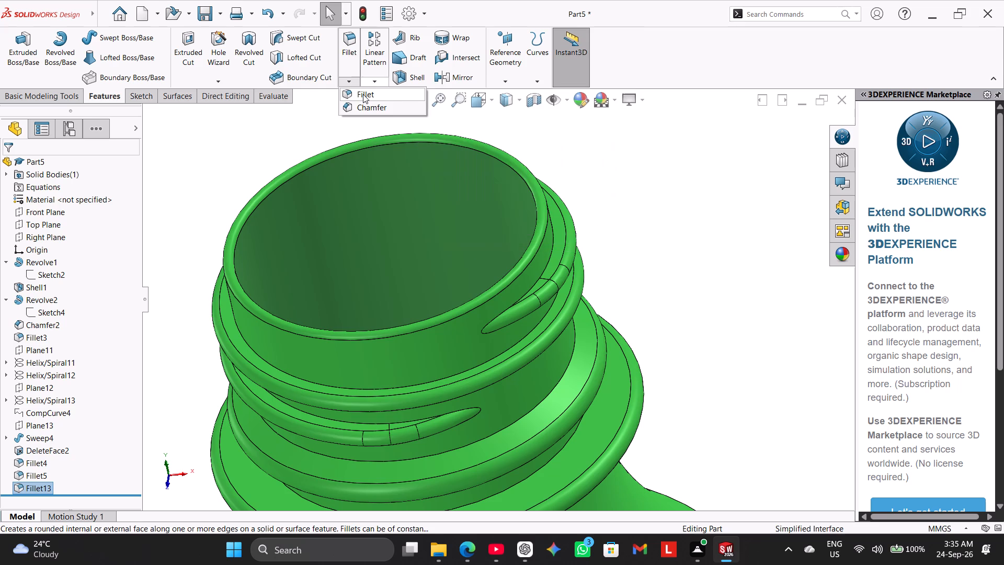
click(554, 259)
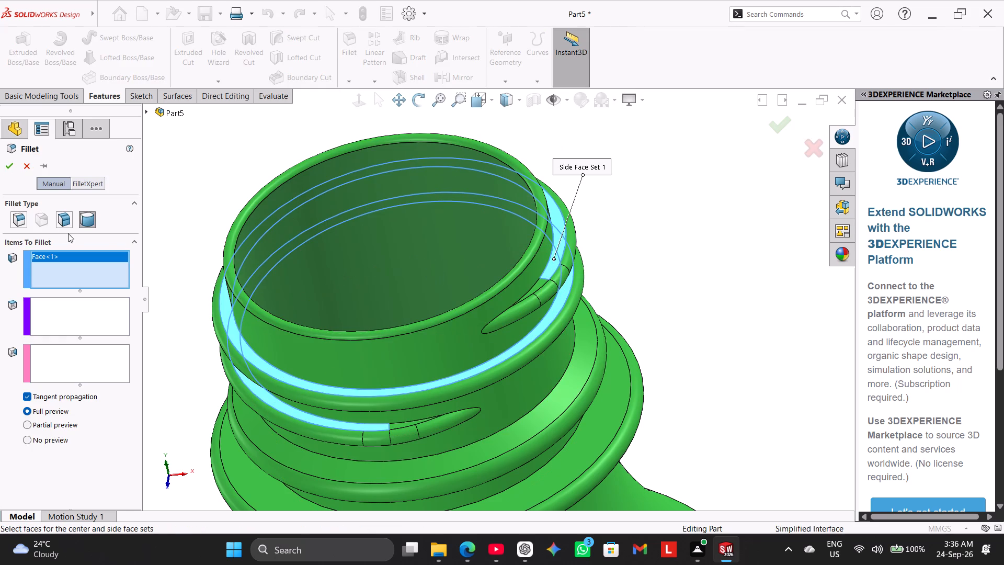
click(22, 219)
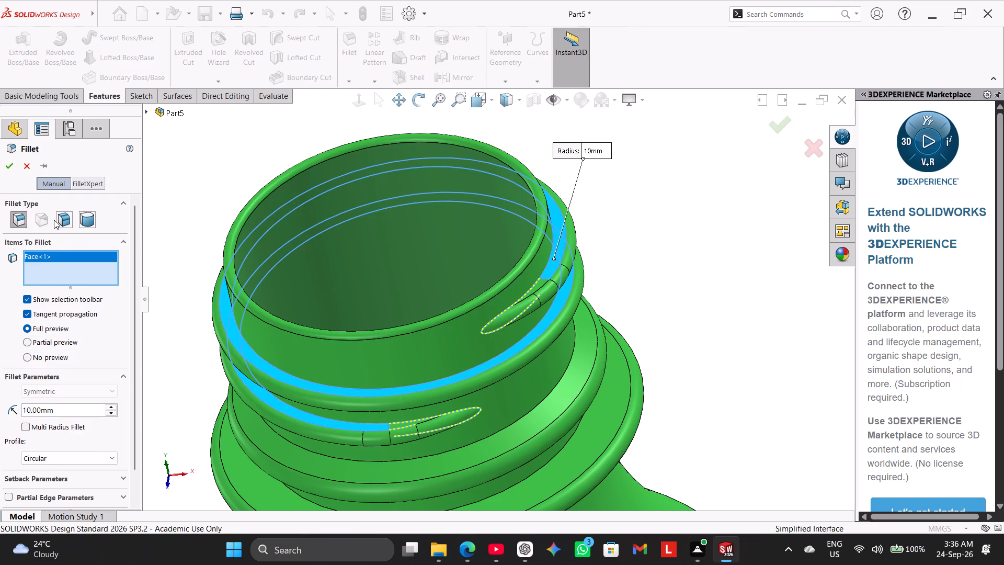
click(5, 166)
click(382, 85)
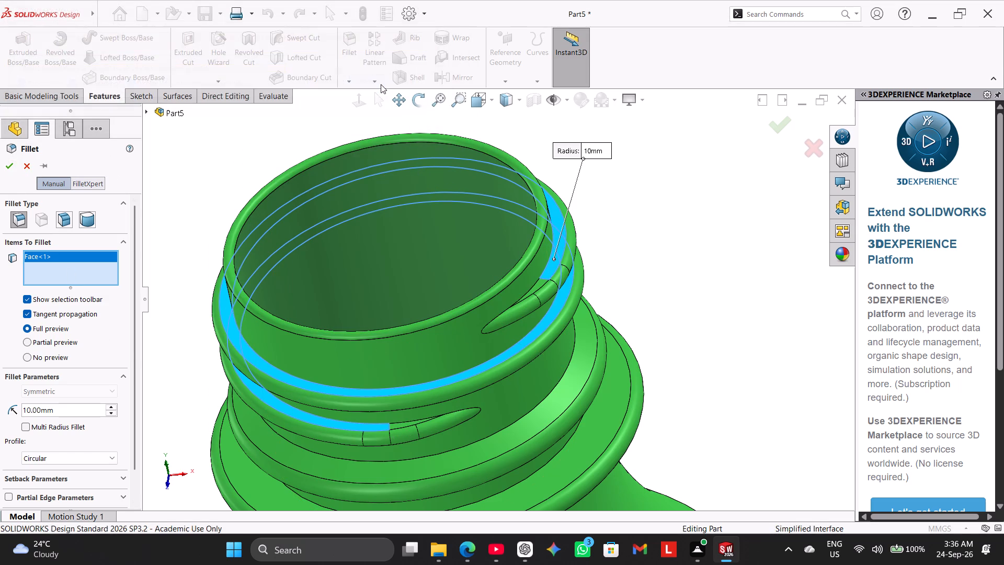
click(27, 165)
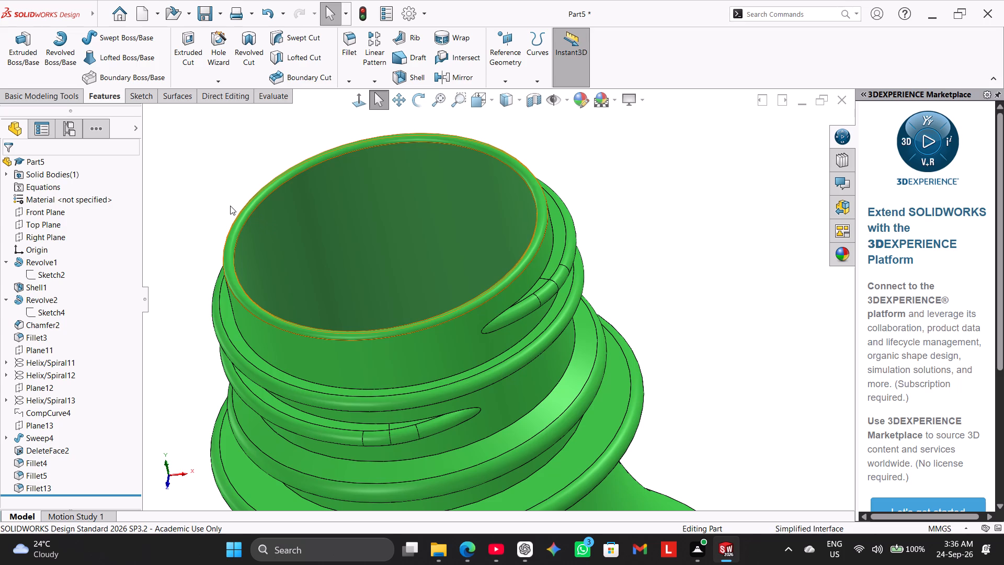
Inspect the rounded thread and its tapered ends up close, finishing in the isometric view.
scroll(549, 206, up, 2)
right_drag(264, 280, 300, 222)
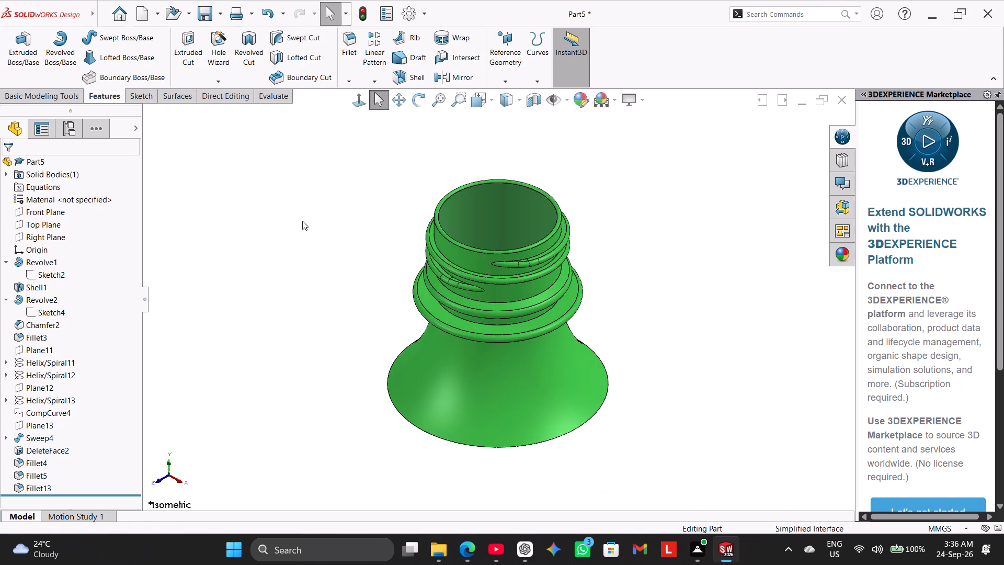
scroll(425, 215, down, 4)
middle_drag(390, 244, 406, 204)
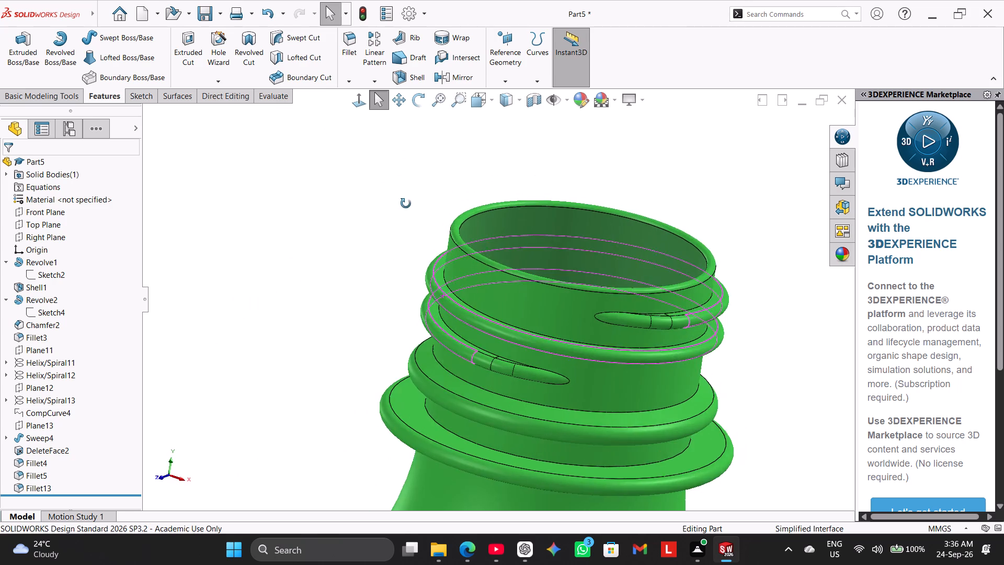
middle_drag(406, 204, 408, 234)
right_drag(305, 304, 367, 233)
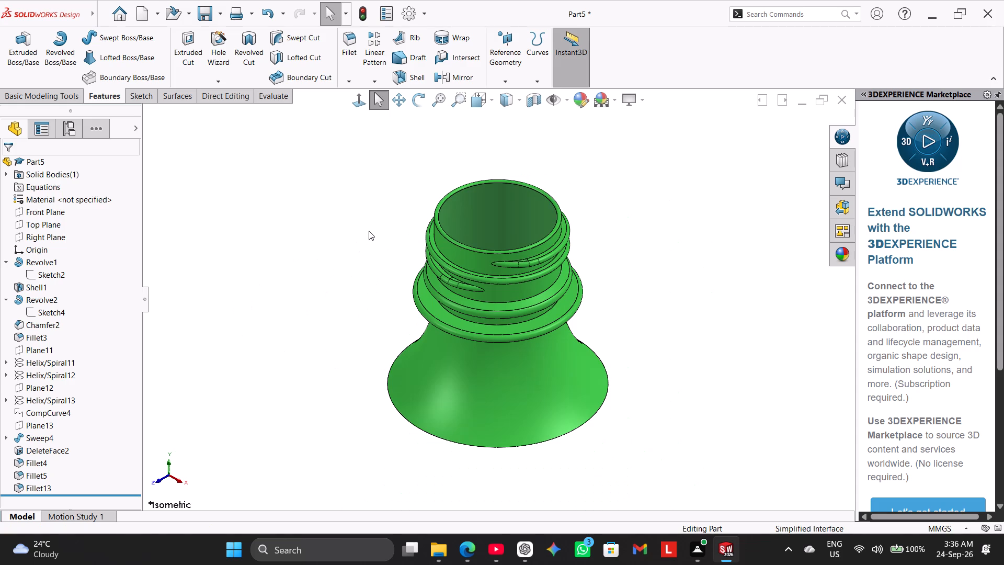
Save the part in the Documents folder as Bottle Neck Thread, copying the run name from the ChatGPT conversation in Edge.
click(222, 12)
click(239, 46)
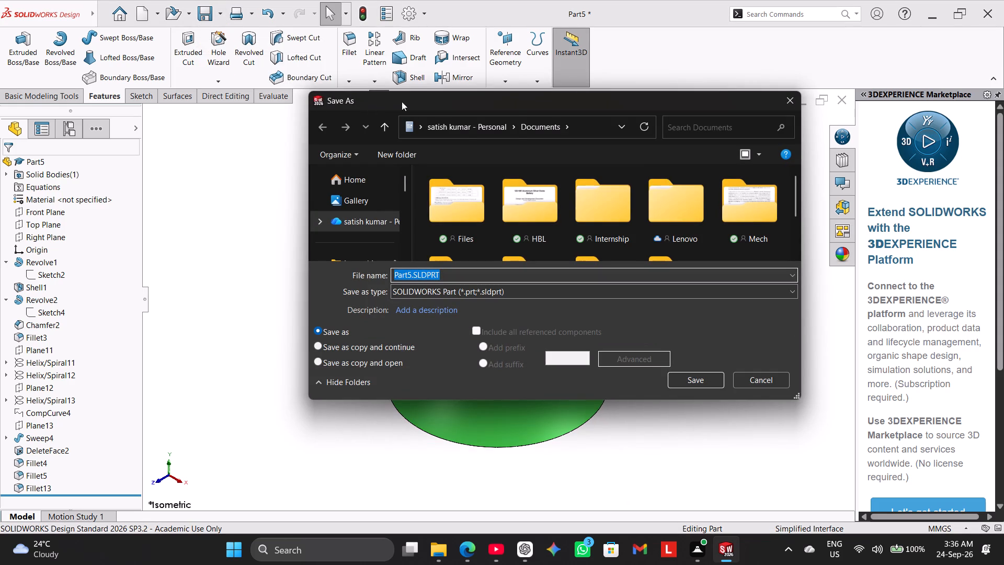
key(ctrl+v)
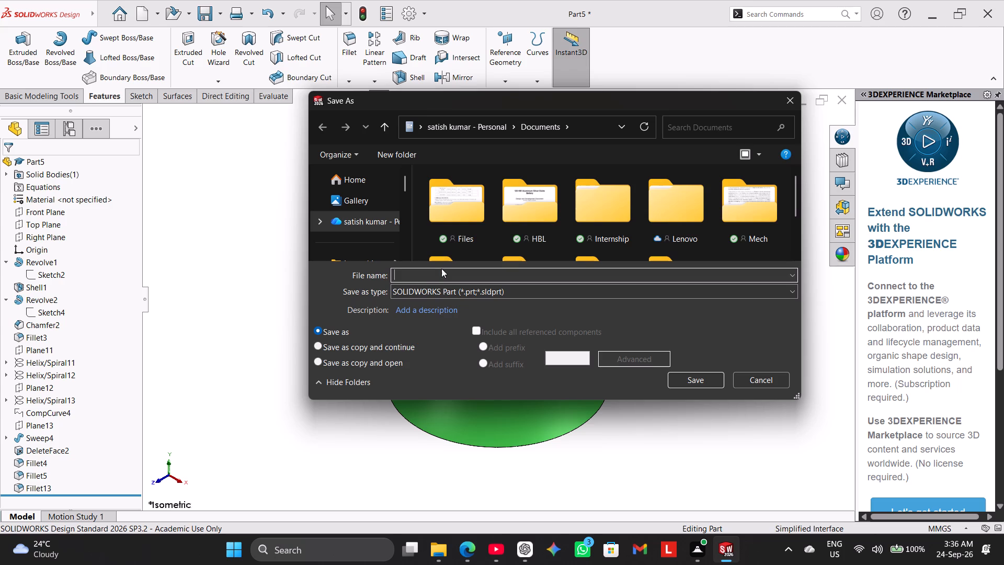
key(ctrl+v)
click(531, 546)
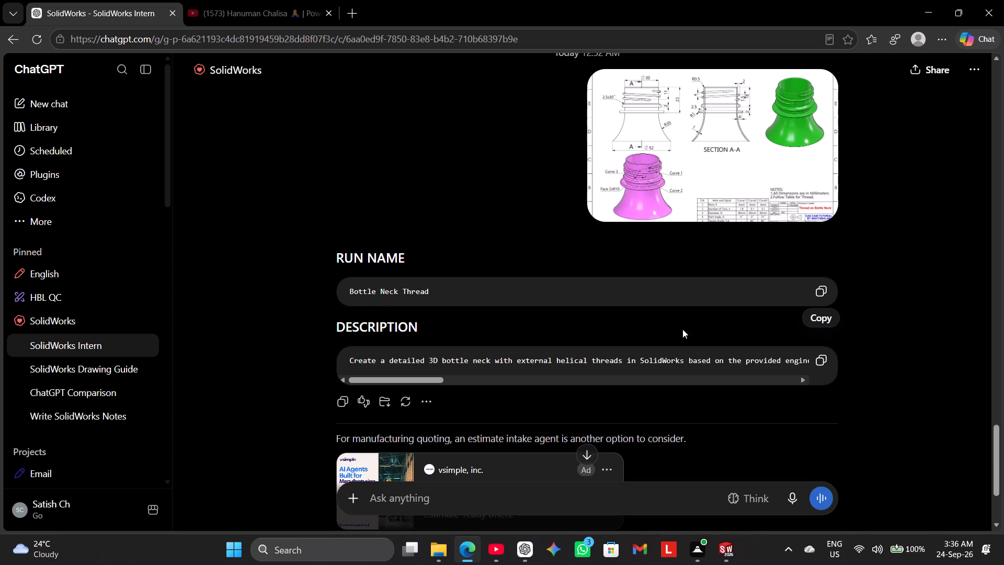
click(819, 295)
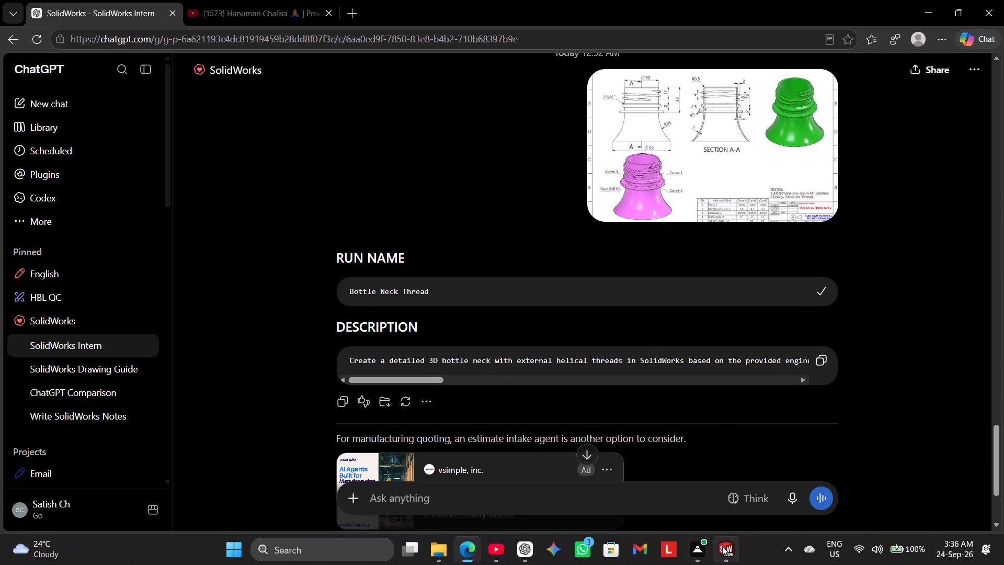
click(723, 546)
key(ctrl+v)
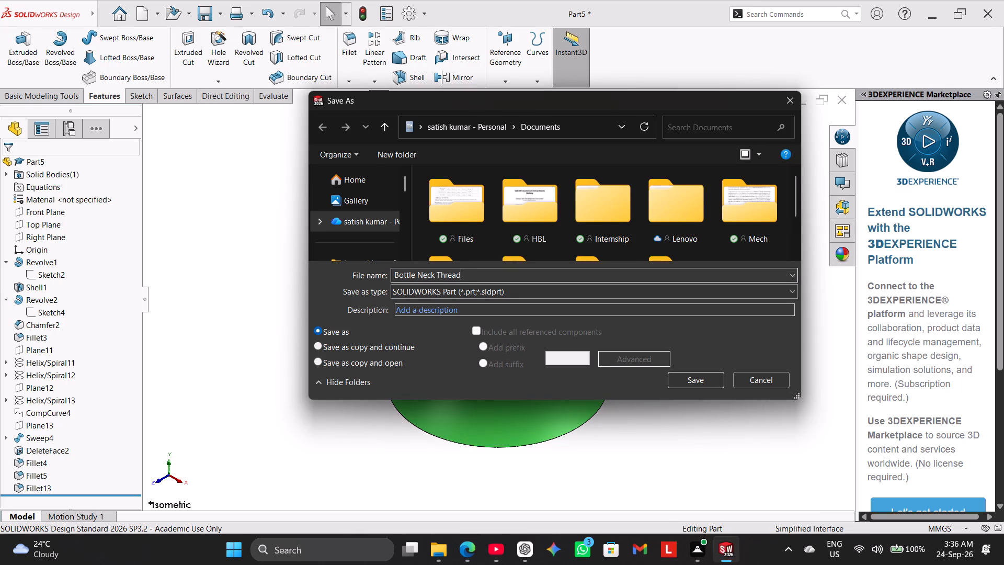
click(692, 377)
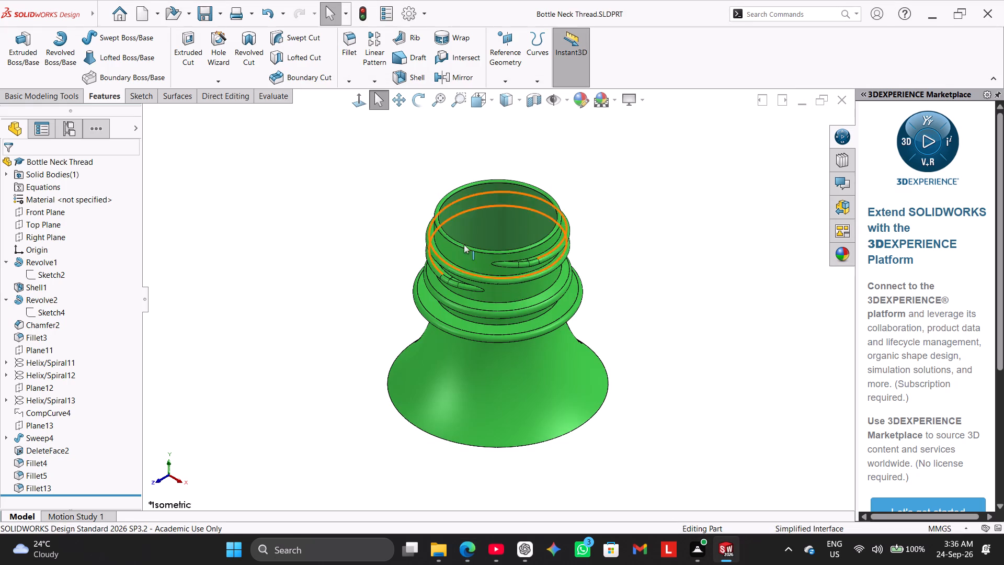
Save a PDF copy of the part as Bottle Neck Thread.pdf in the Documents folder.
middle_drag(392, 215, 390, 168)
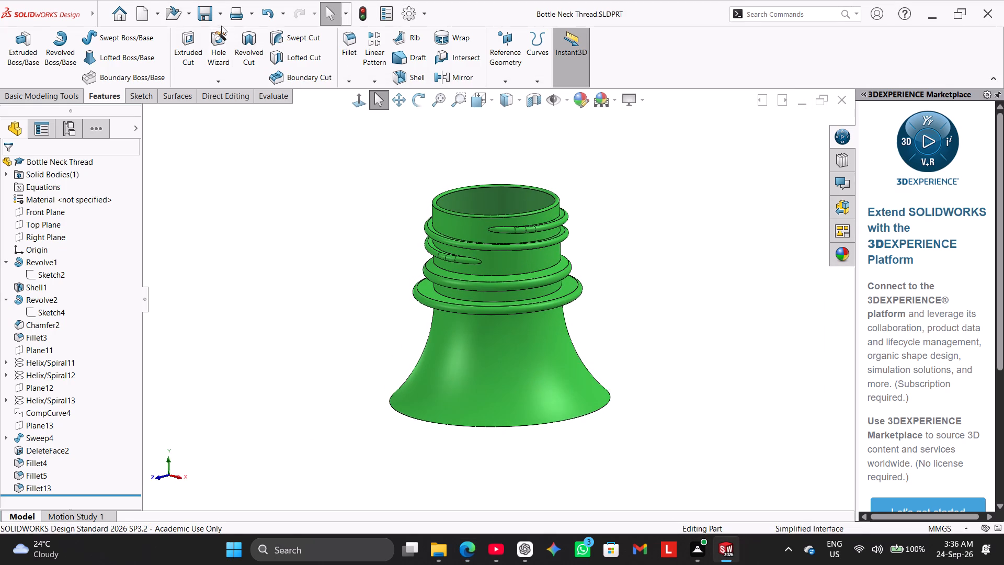
click(223, 11)
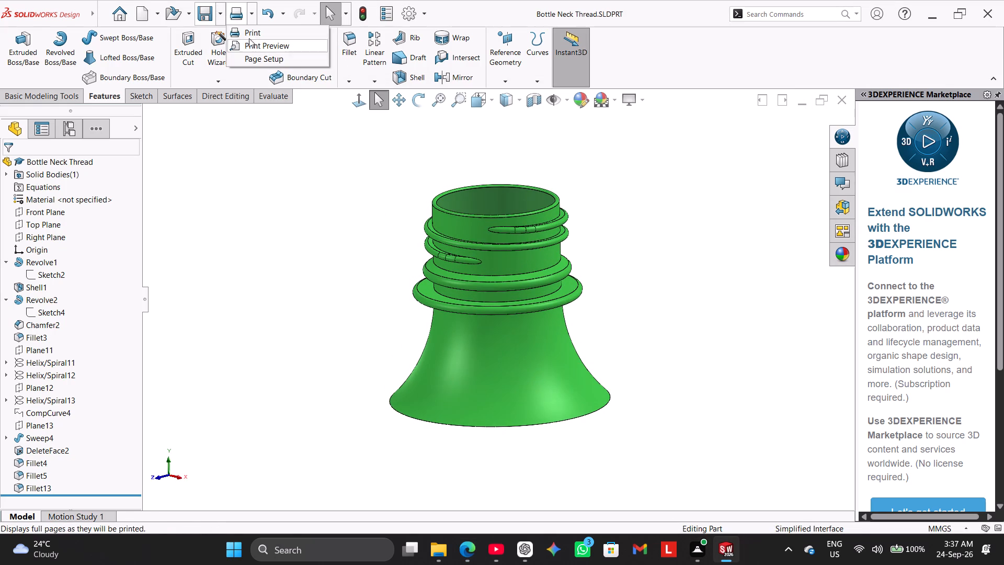
click(220, 17)
click(221, 14)
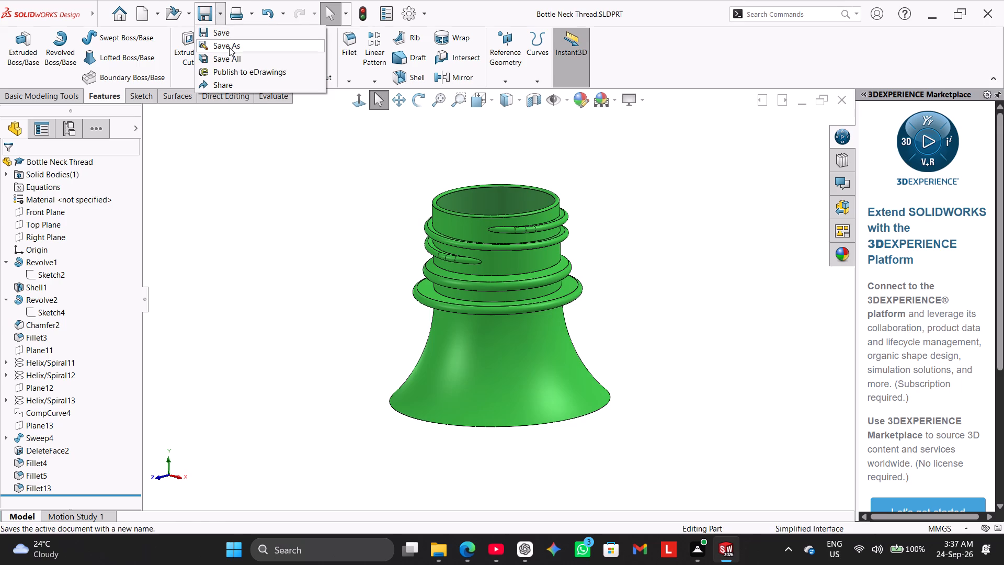
click(229, 47)
click(477, 293)
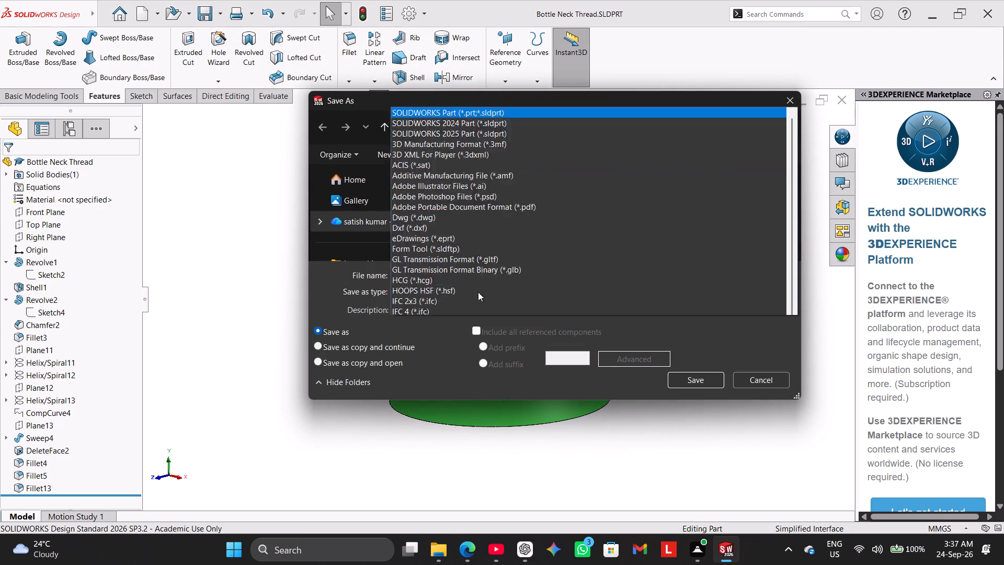
click(517, 102)
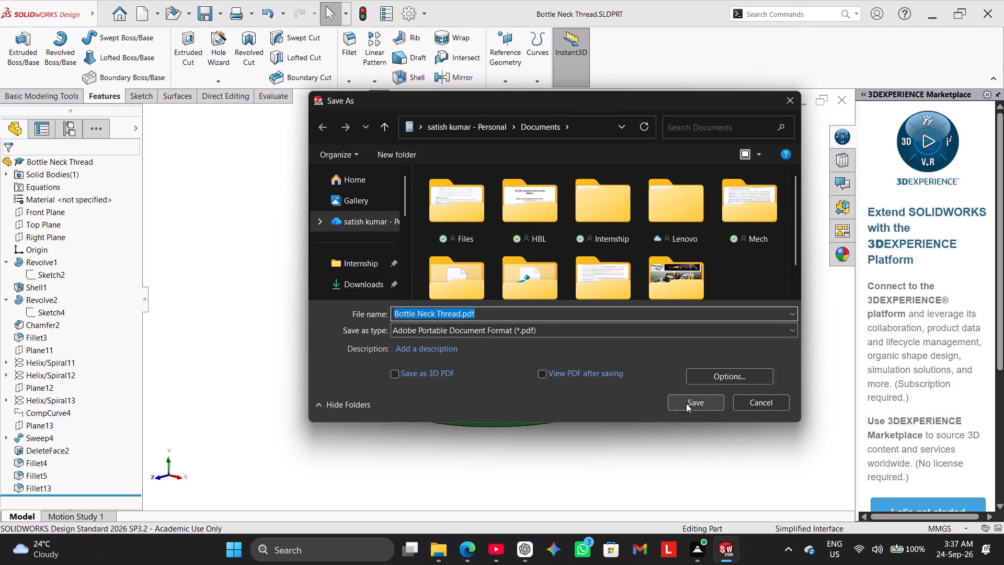
click(686, 403)
Open Sketch2, the profile of the bottle neck's base revolve, to review its dimensions, then exit it and return to the isometric view.
right_drag(307, 308, 394, 254)
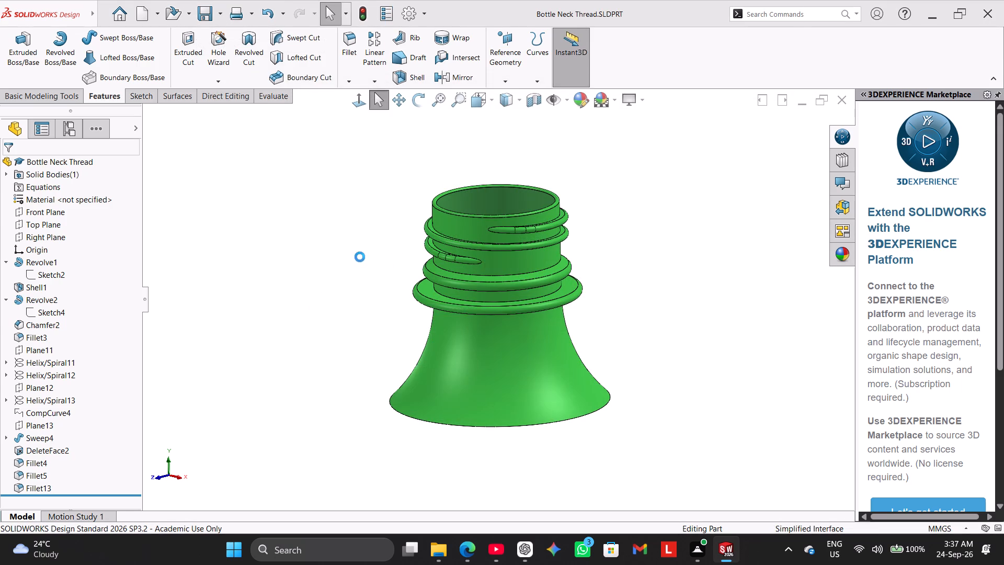
right_drag(354, 262, 400, 209)
right_drag(322, 274, 389, 220)
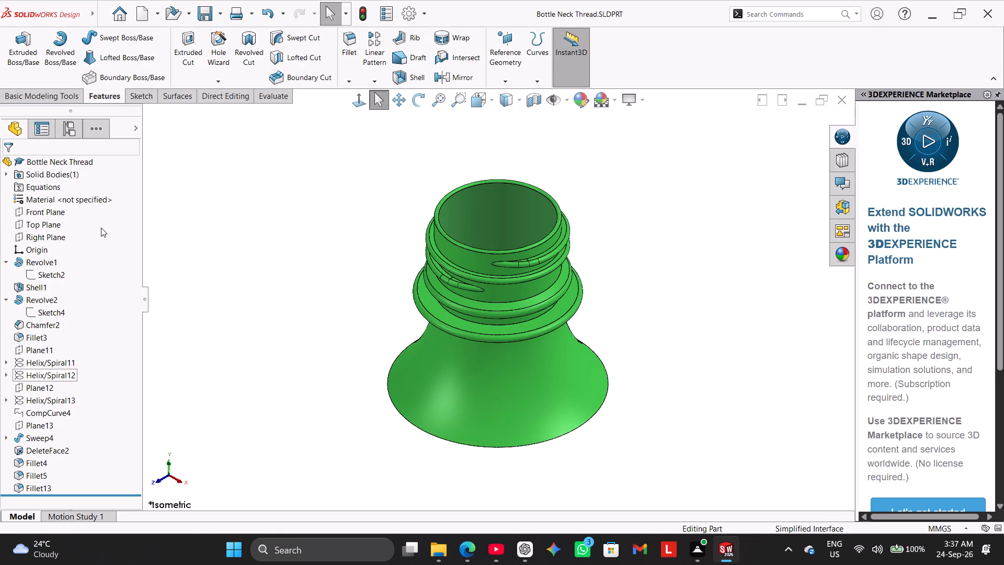
scroll(128, 310, down, 2)
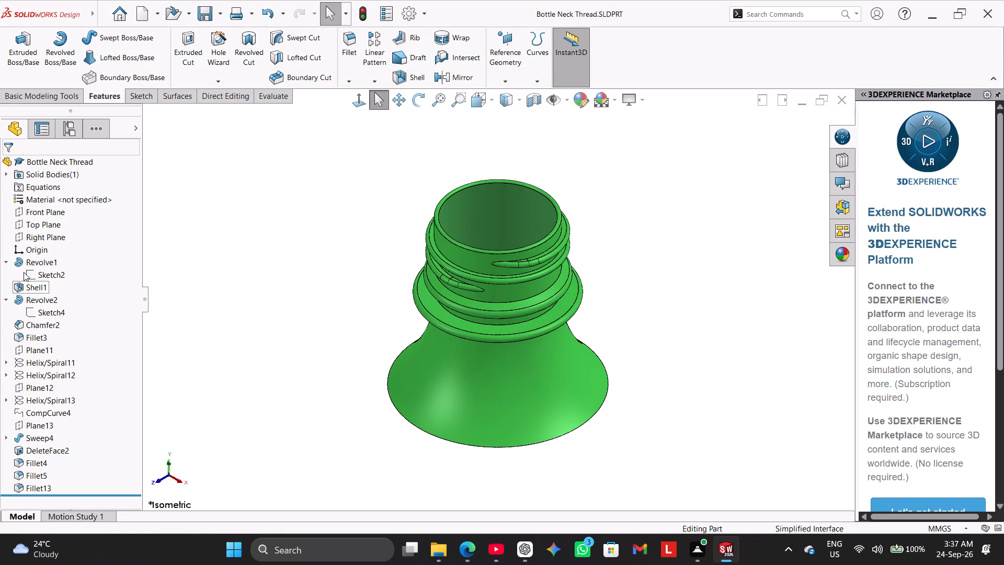
click(34, 271)
click(45, 241)
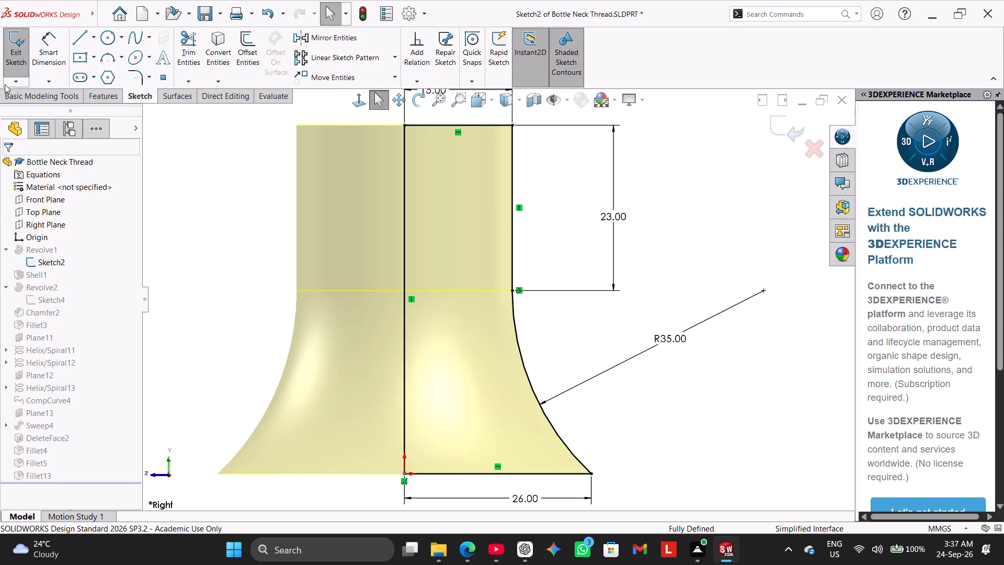
click(14, 59)
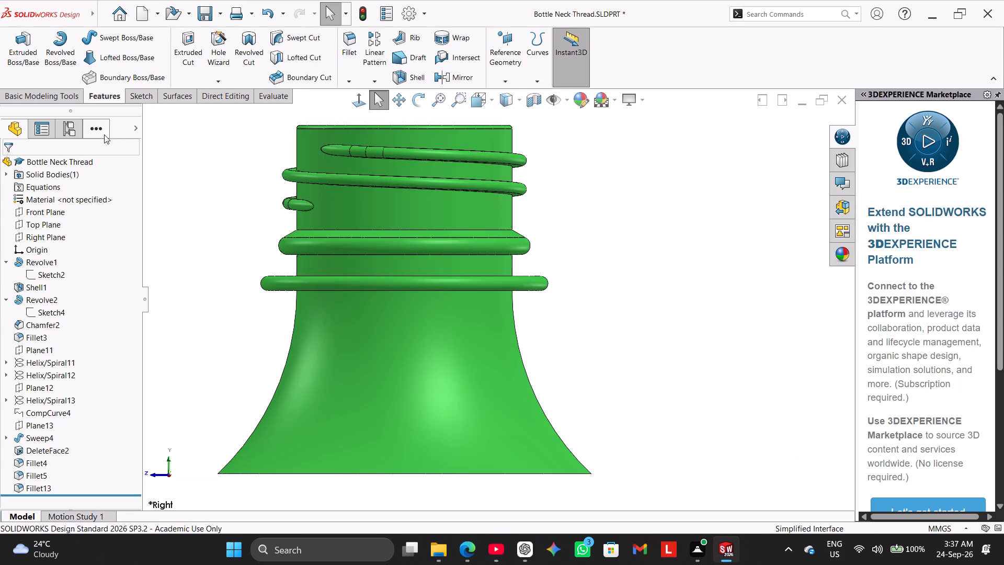
right_drag(202, 289, 265, 201)
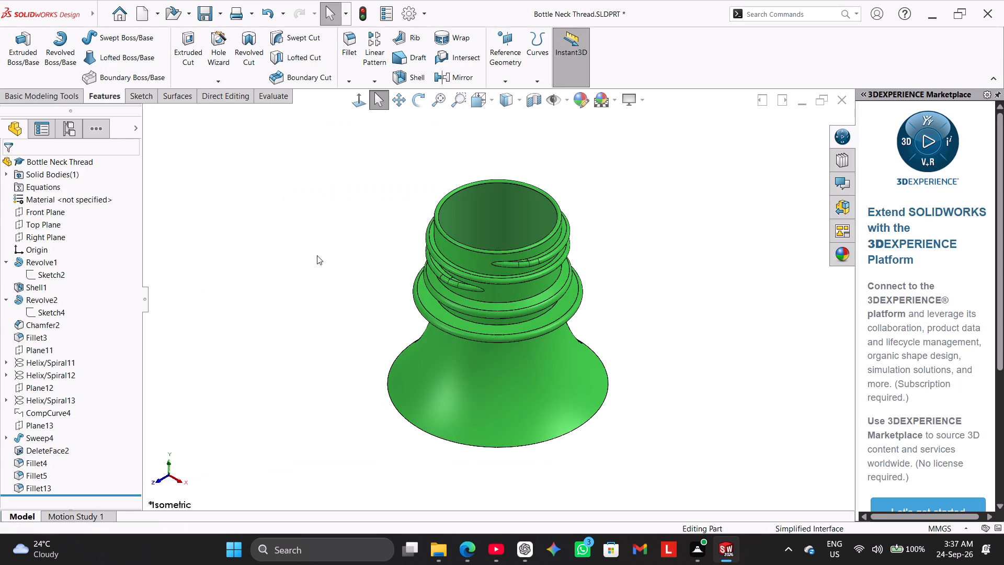